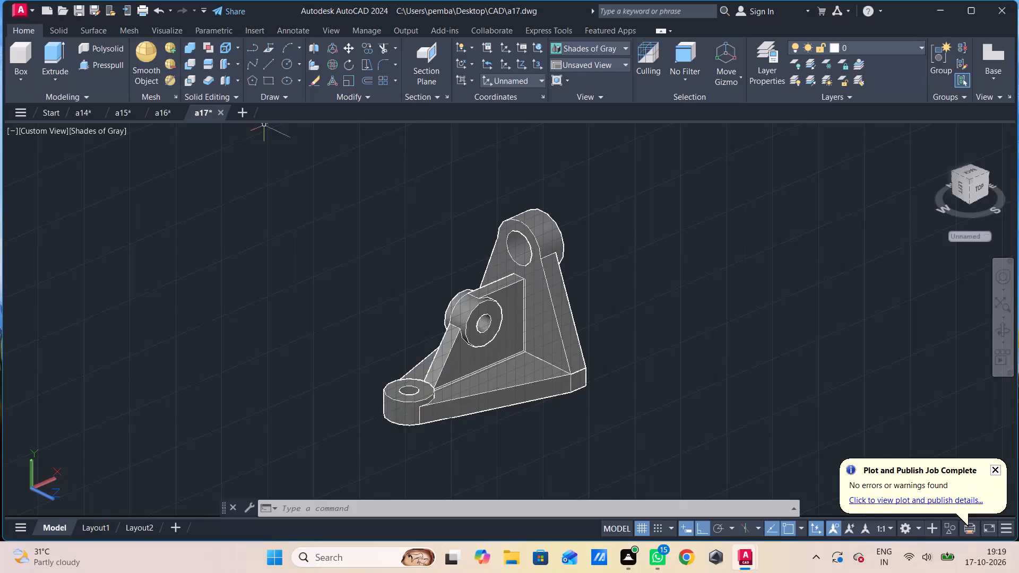
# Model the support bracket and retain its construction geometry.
# Create a new blank drawing alongside the open a14 to a17 files.
pyautogui.click(231, 109)
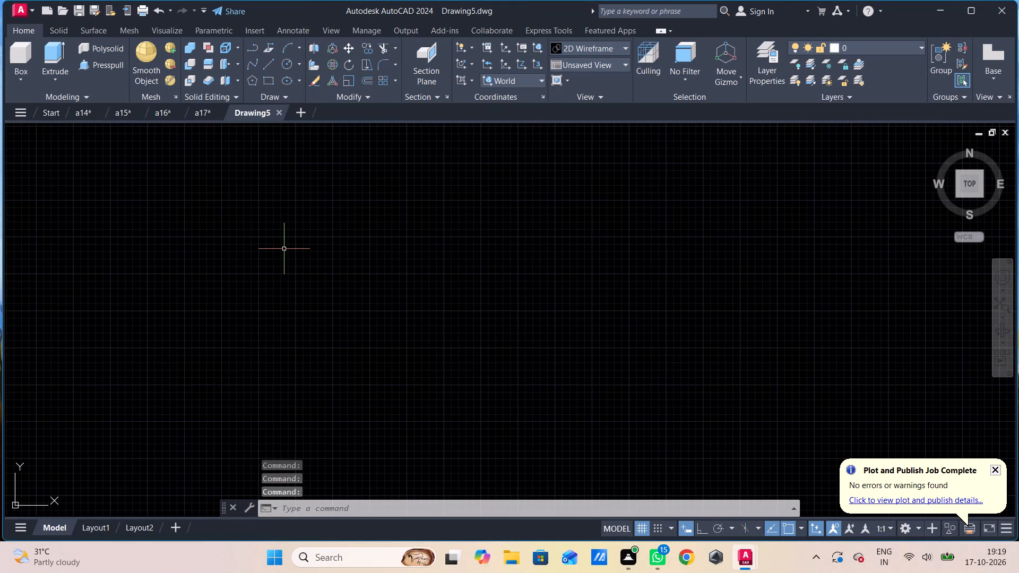
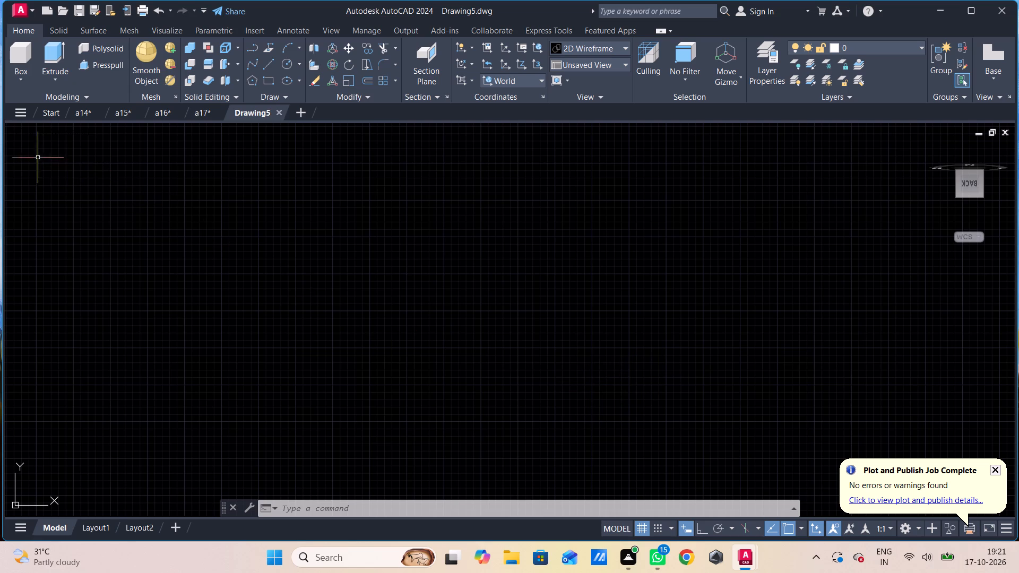
# Switch the new drawing to the Front view.
pyautogui.click(25, 126)
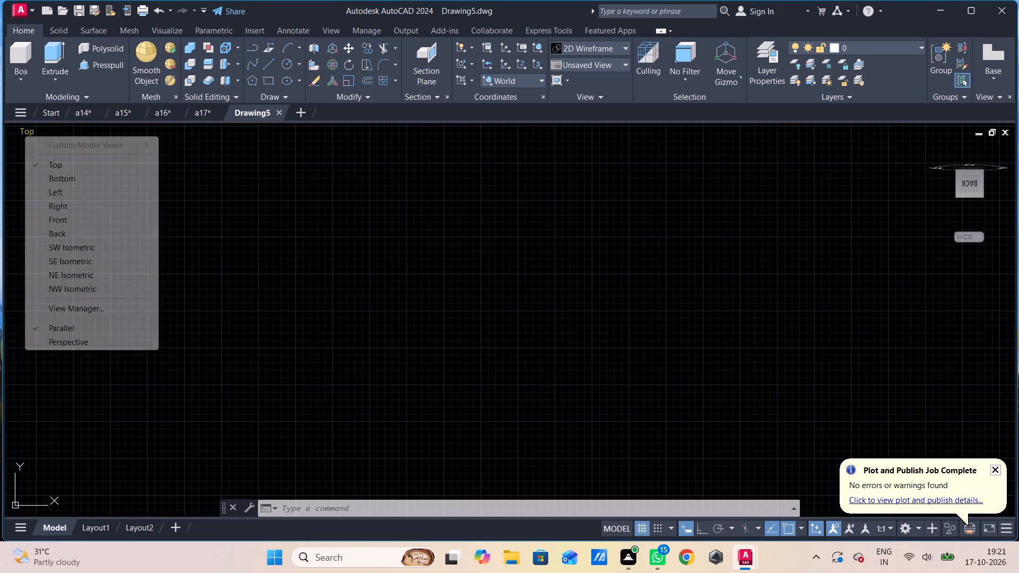
pyautogui.click(66, 220)
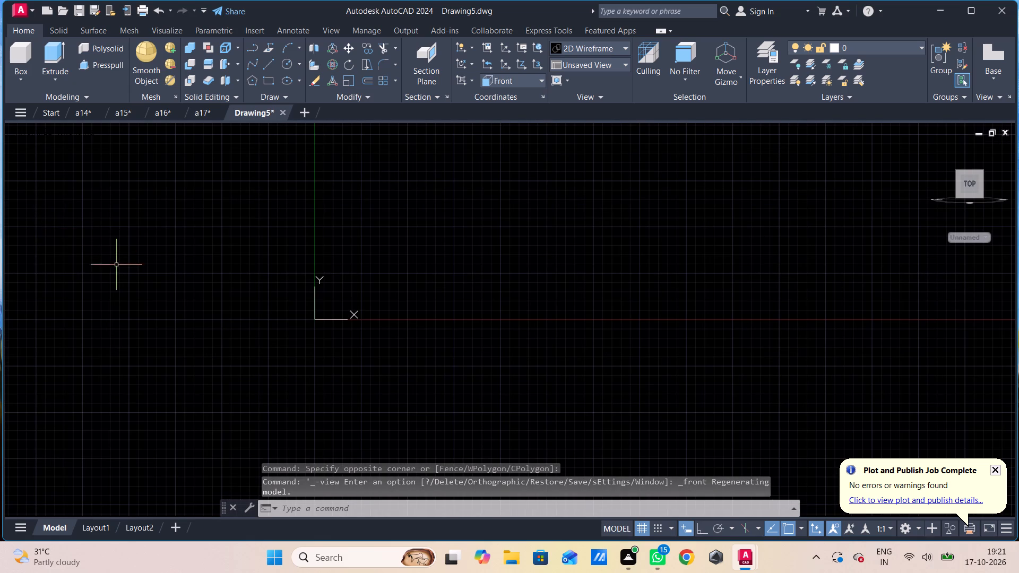
# Draw a 40-unit horizontal line with Ortho mode on.
pyautogui.write('l')
pyautogui.press('space')
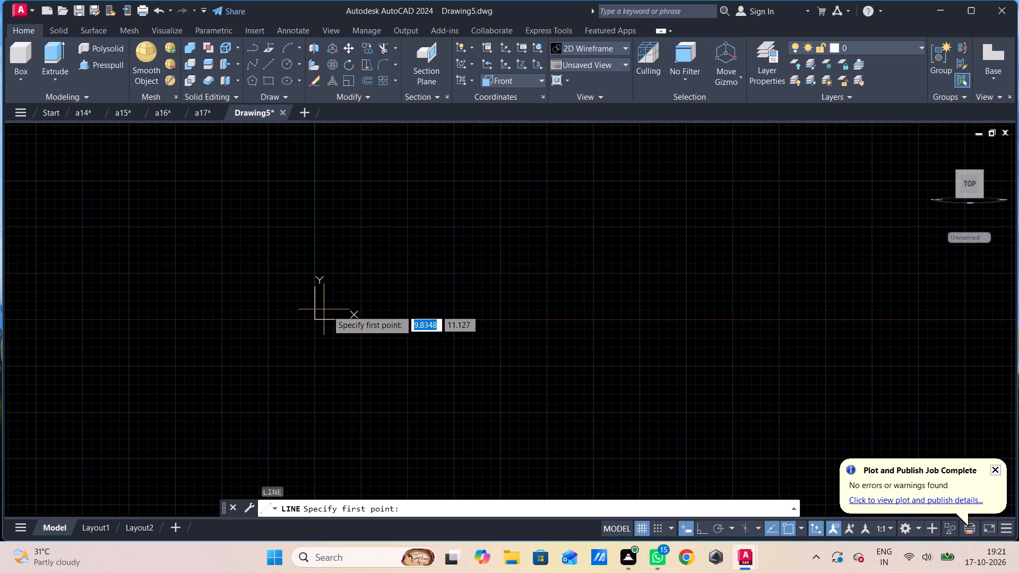
pyautogui.moveTo(388, 299); pyautogui.dragTo(204, 431, button='middle')
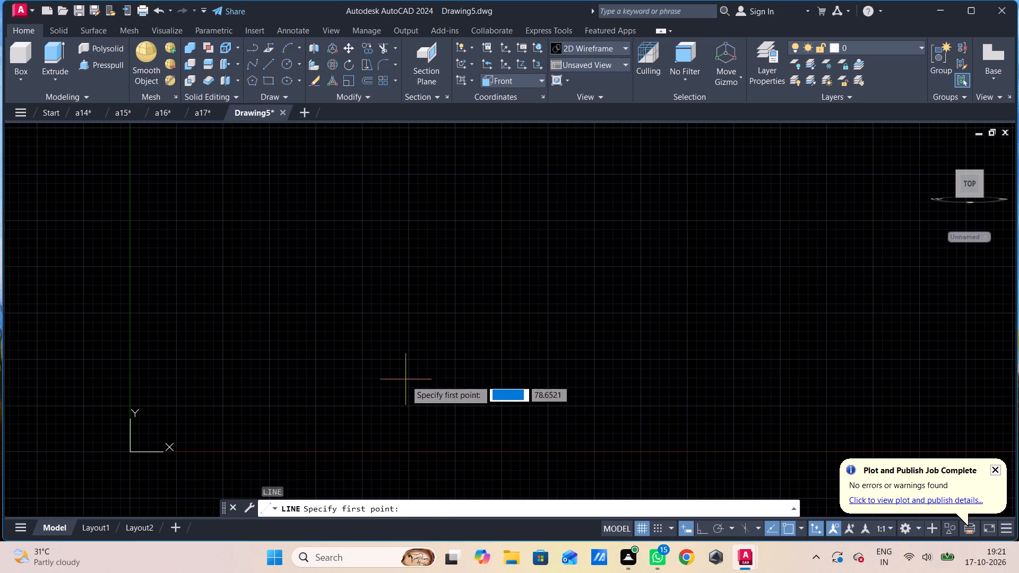
pyautogui.click(406, 369)
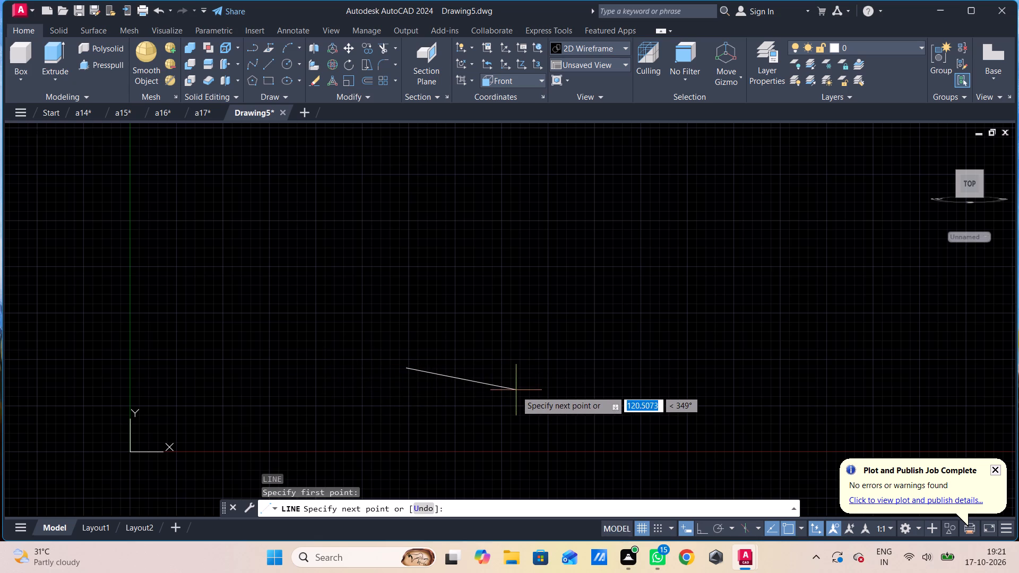
pyautogui.press('F8')
pyautogui.press('4')
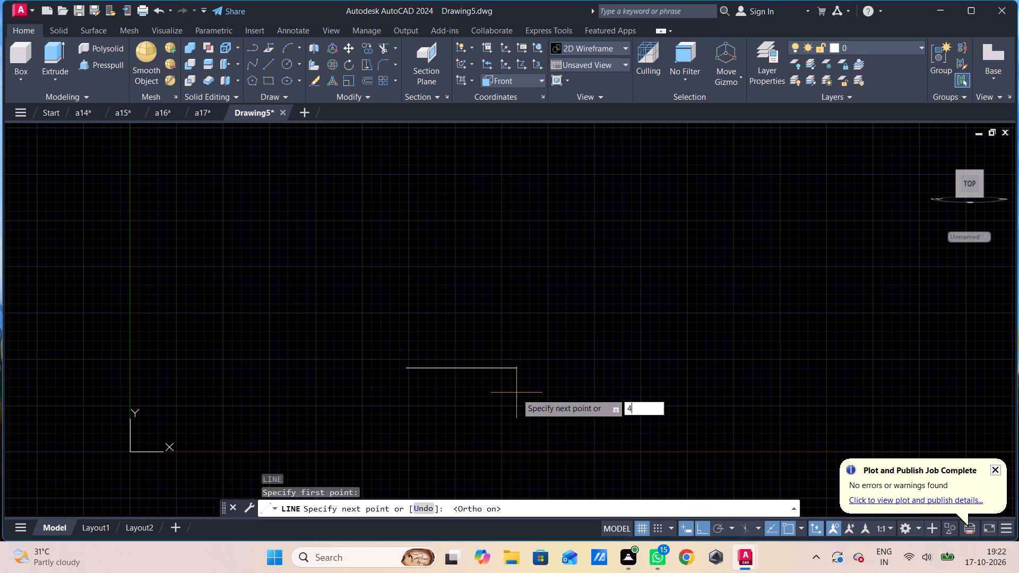
pyautogui.press('0')
pyautogui.press('Return')
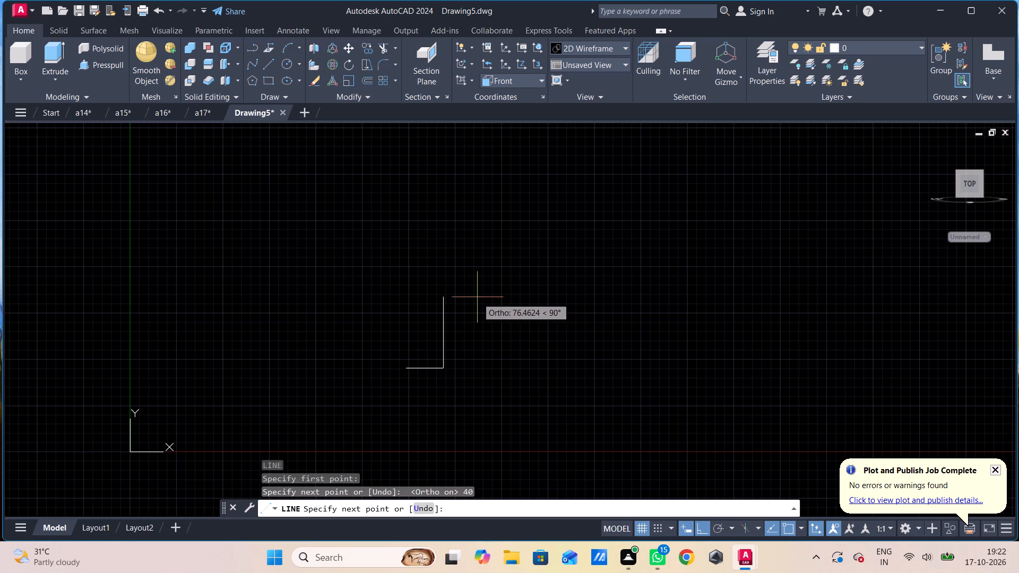
pyautogui.scroll(3, 445, 362)
pyautogui.moveTo(445, 358); pyautogui.dragTo(493, 336, button='middle')
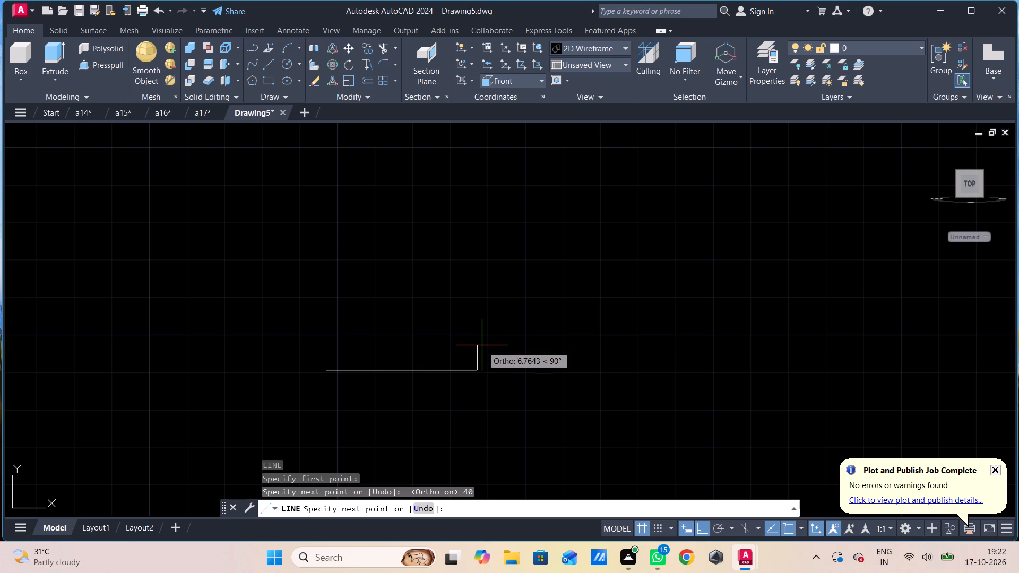
pyautogui.press('Escape')
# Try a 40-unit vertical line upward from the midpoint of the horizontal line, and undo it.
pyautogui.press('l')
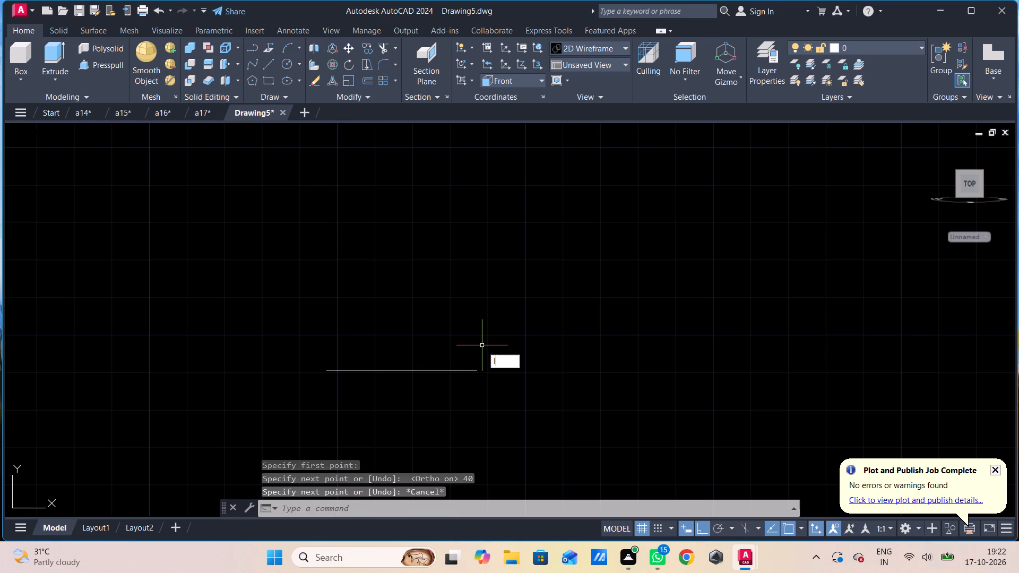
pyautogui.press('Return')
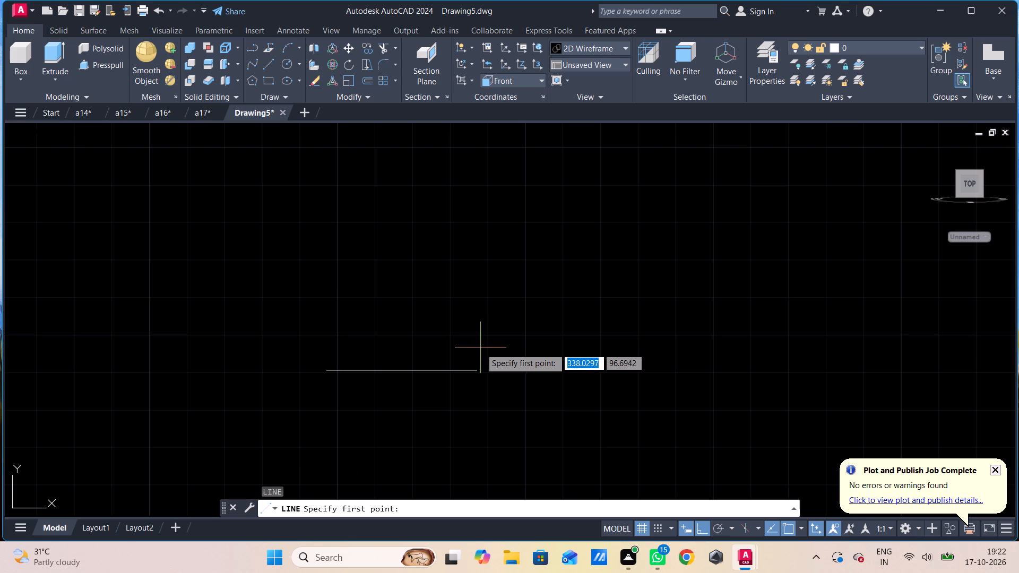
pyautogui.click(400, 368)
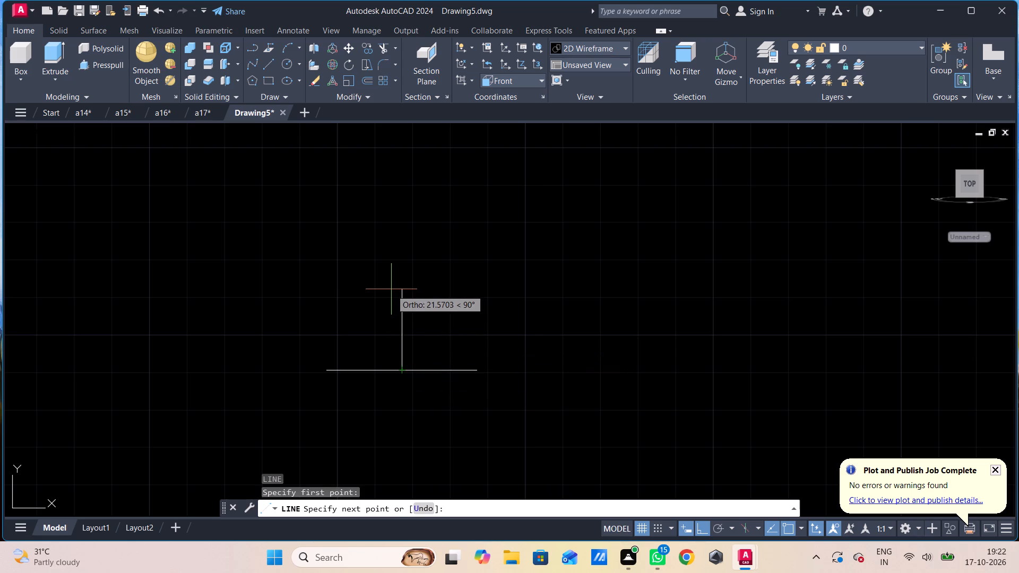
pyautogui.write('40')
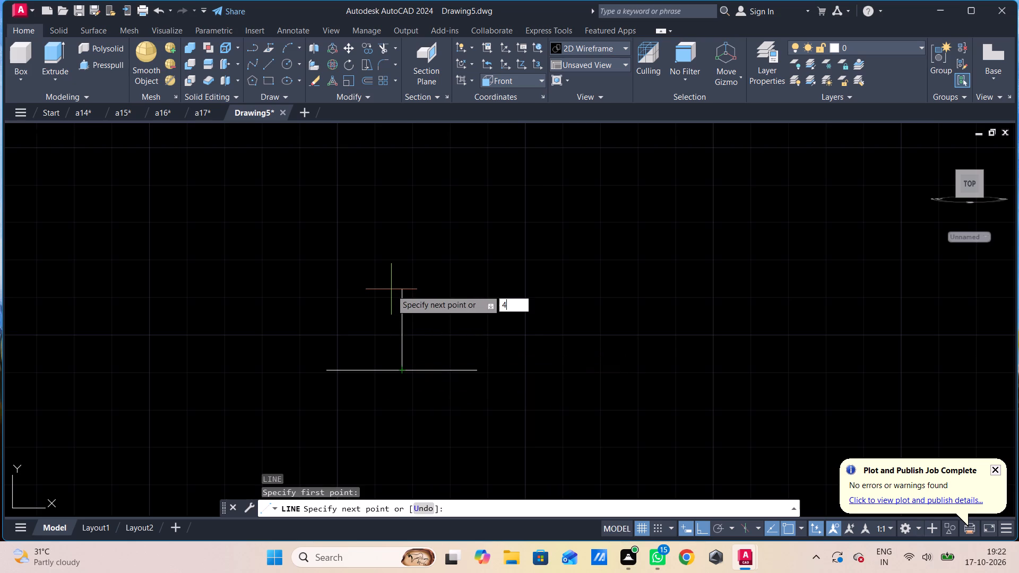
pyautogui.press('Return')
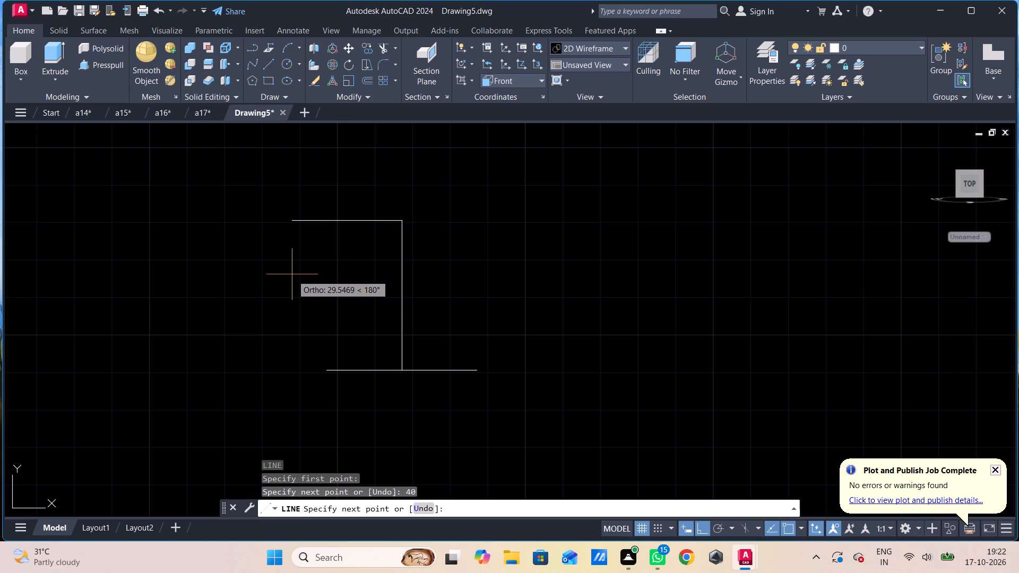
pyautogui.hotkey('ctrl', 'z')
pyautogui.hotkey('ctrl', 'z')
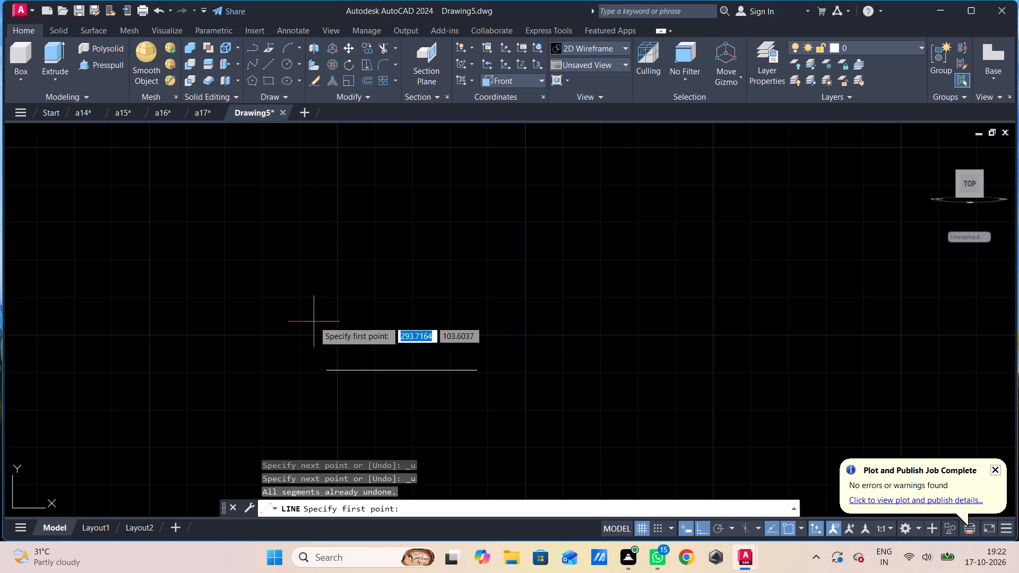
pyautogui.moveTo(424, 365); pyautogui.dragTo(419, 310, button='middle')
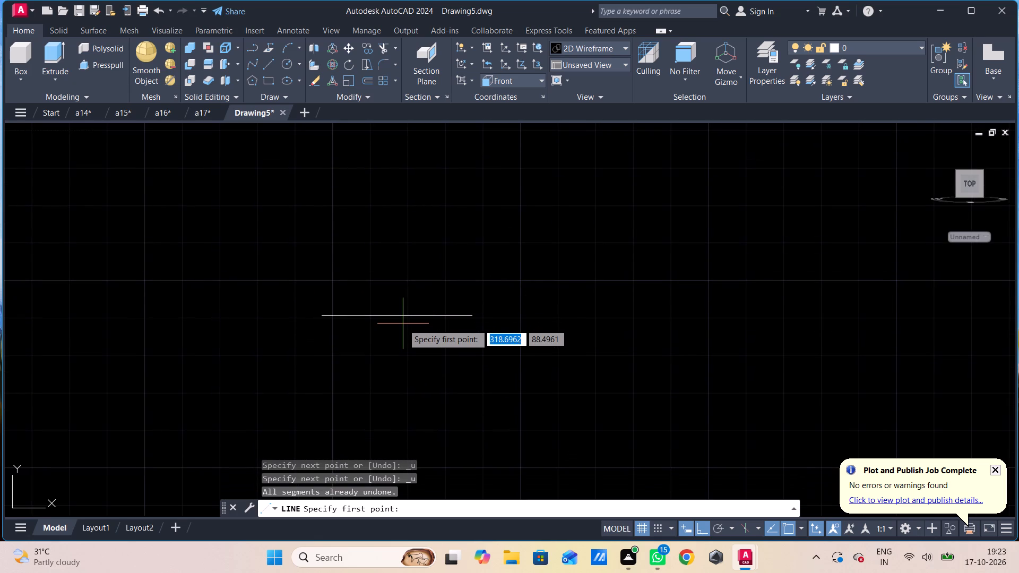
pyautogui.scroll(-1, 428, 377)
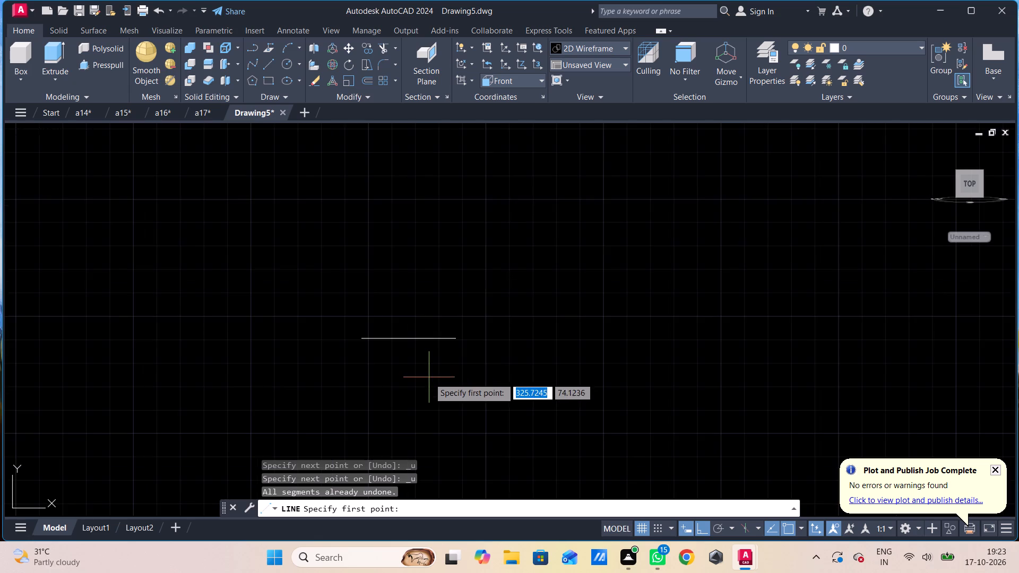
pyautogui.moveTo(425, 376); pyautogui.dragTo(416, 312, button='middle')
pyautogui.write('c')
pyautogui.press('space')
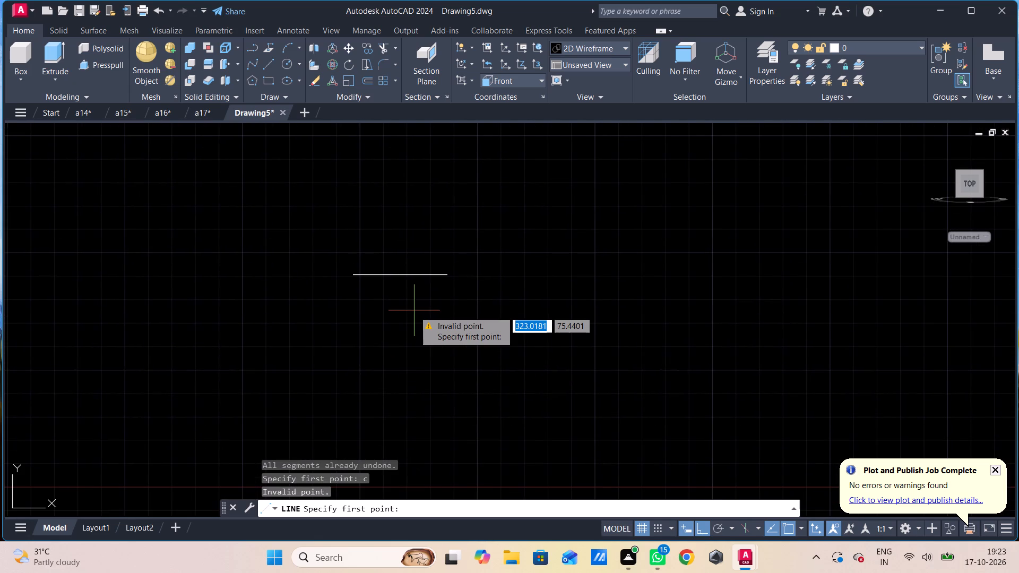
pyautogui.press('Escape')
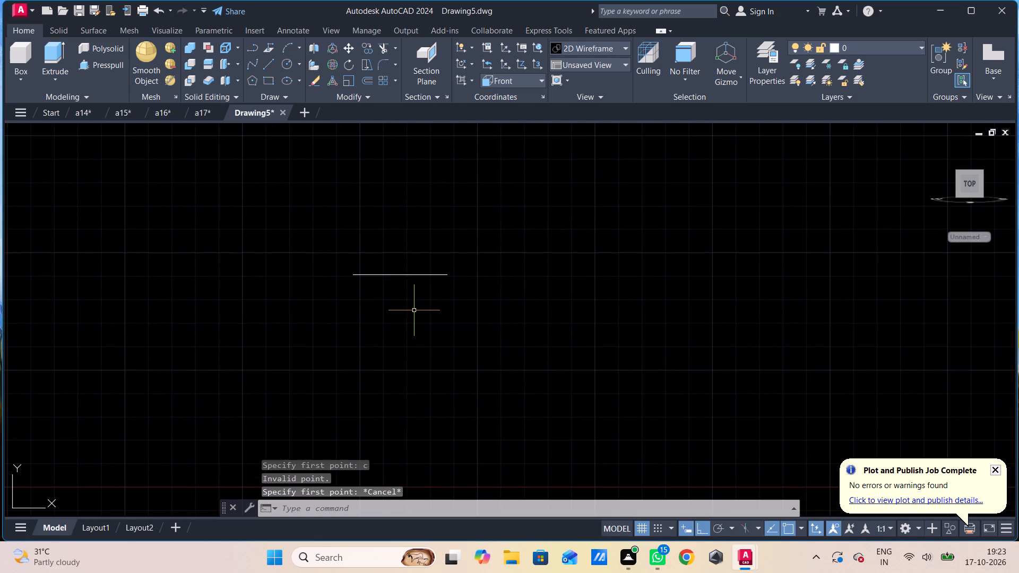
# Draw two concentric circles with radii 25 and 6 below the horizontal line.
pyautogui.write('c')
pyautogui.press('space')
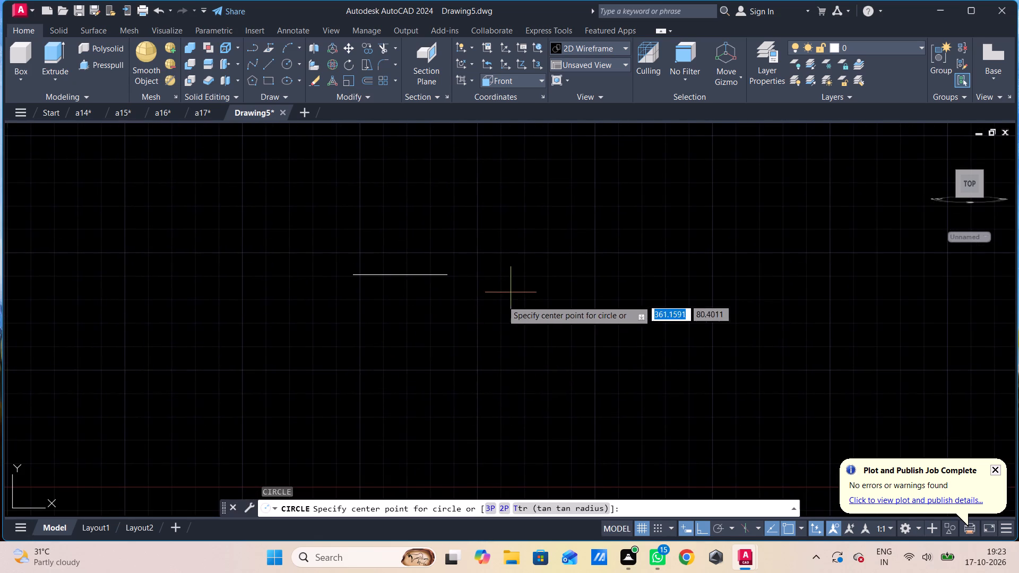
pyautogui.click(391, 369)
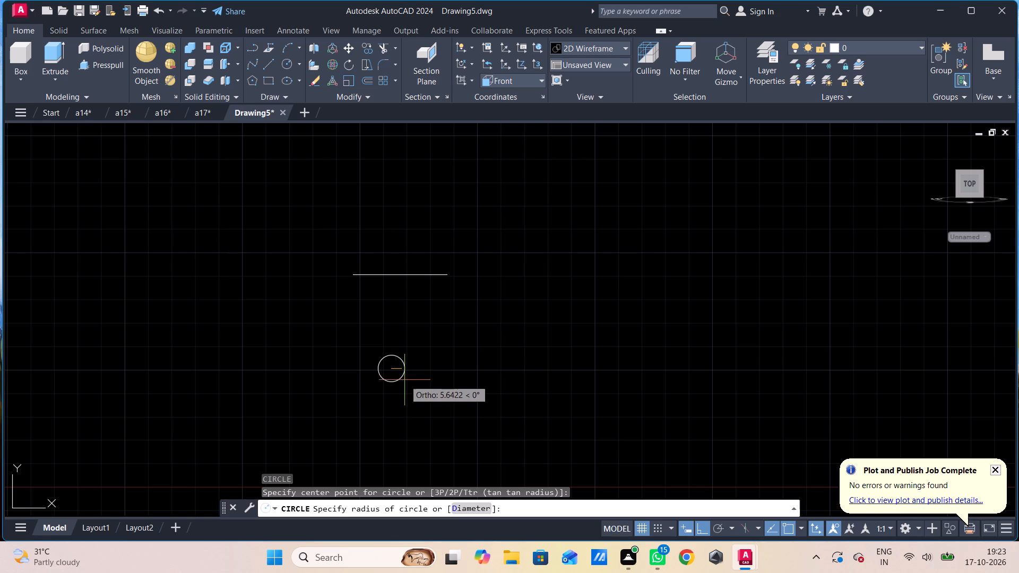
pyautogui.moveTo(480, 363); pyautogui.dragTo(547, 316, button='middle')
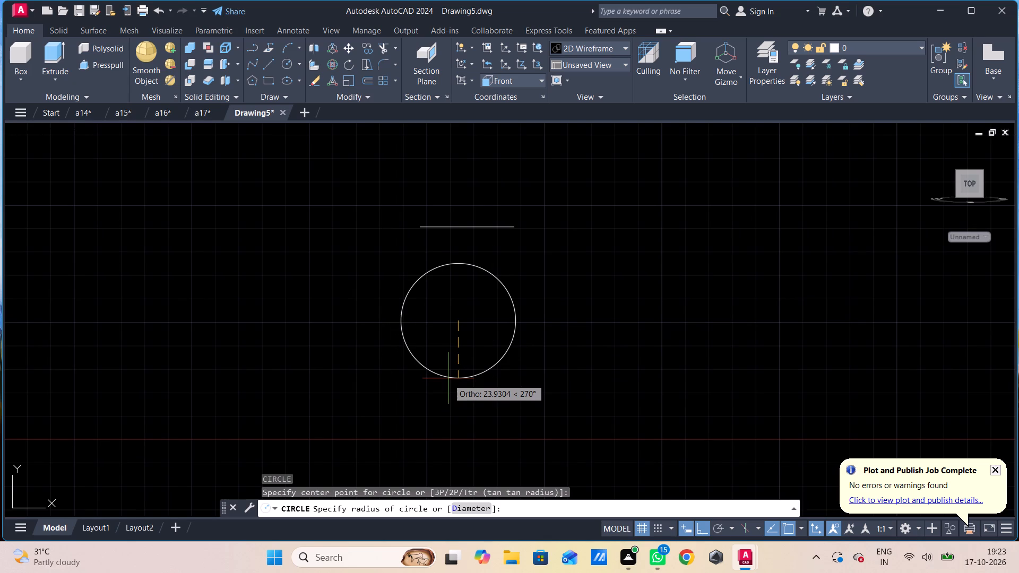
pyautogui.write('25')
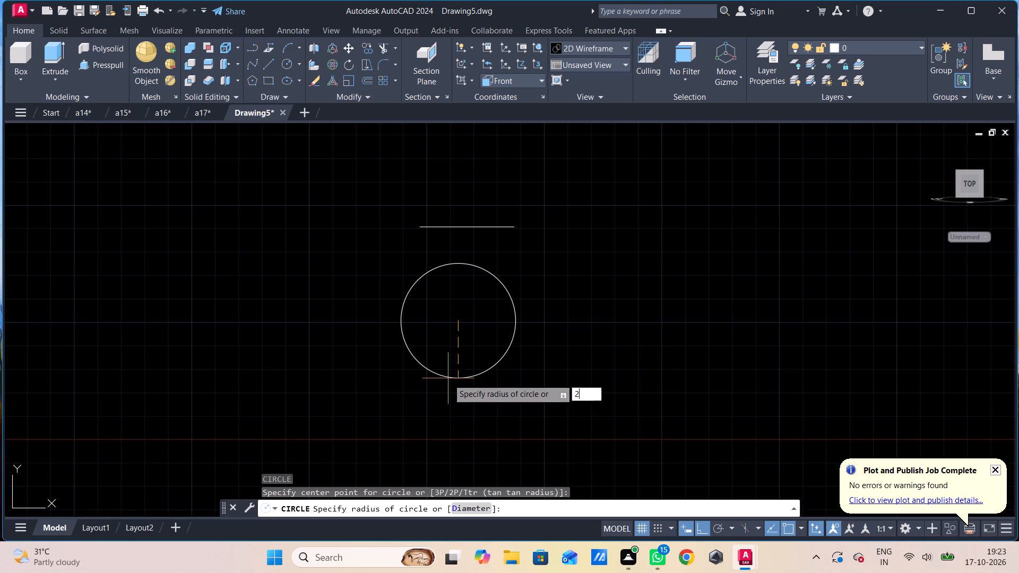
pyautogui.press('Return')
pyautogui.press('space')
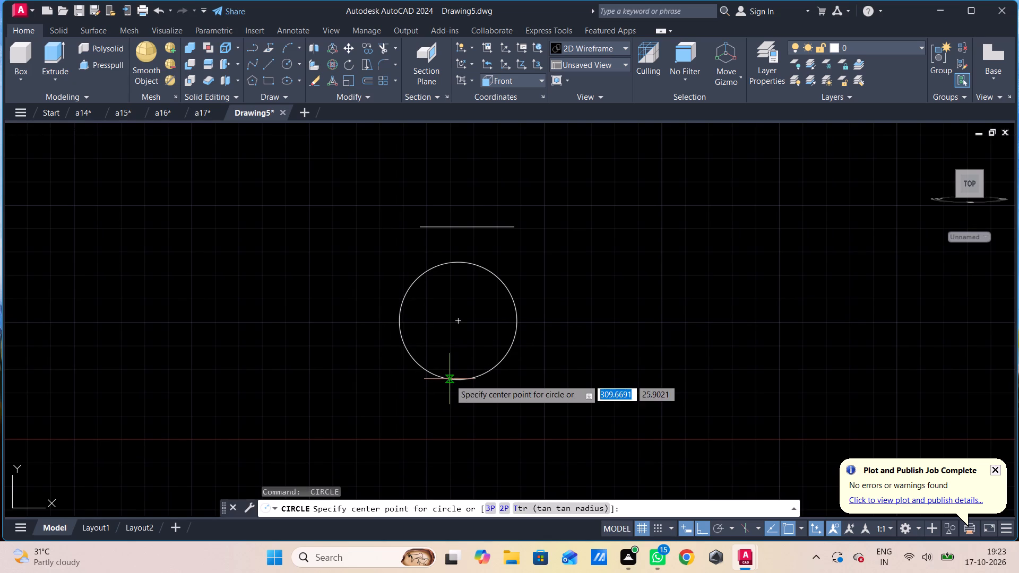
pyautogui.click(457, 325)
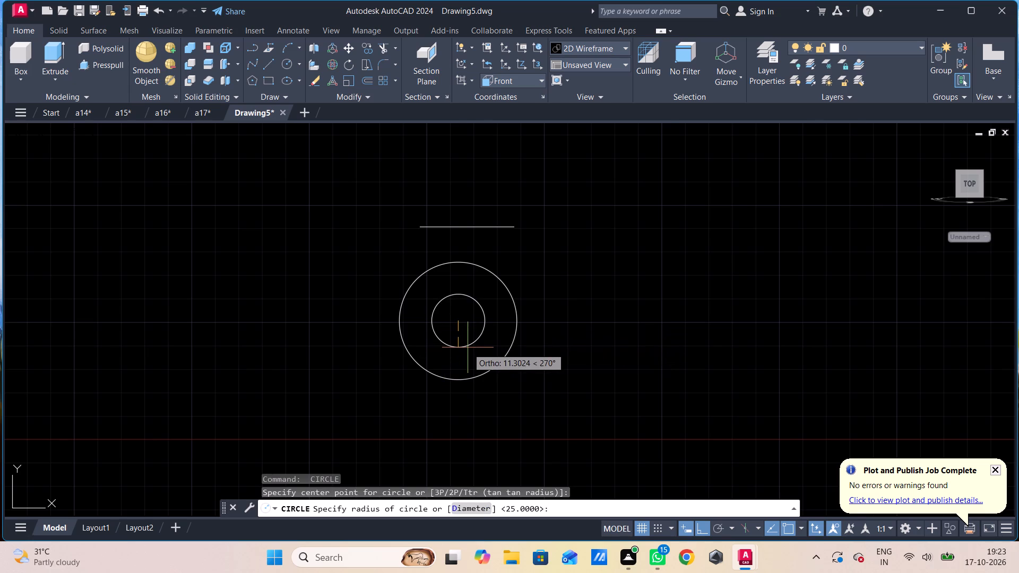
pyautogui.press('6')
pyautogui.press('Return')
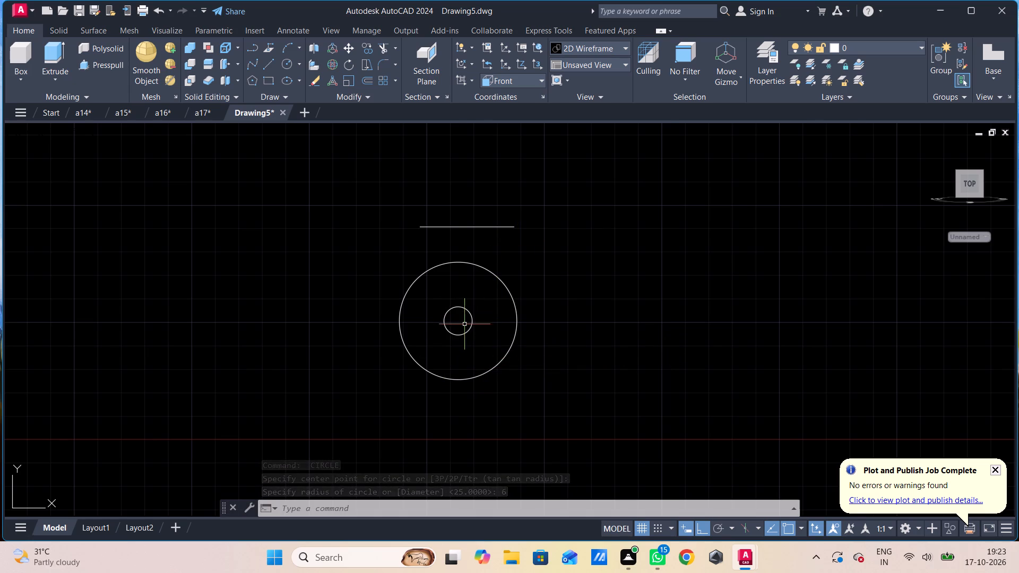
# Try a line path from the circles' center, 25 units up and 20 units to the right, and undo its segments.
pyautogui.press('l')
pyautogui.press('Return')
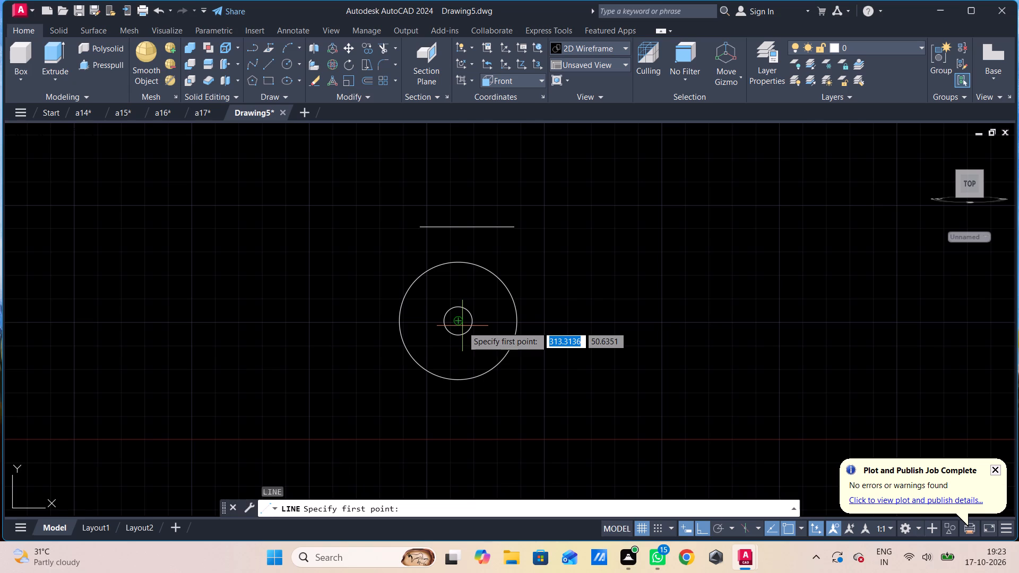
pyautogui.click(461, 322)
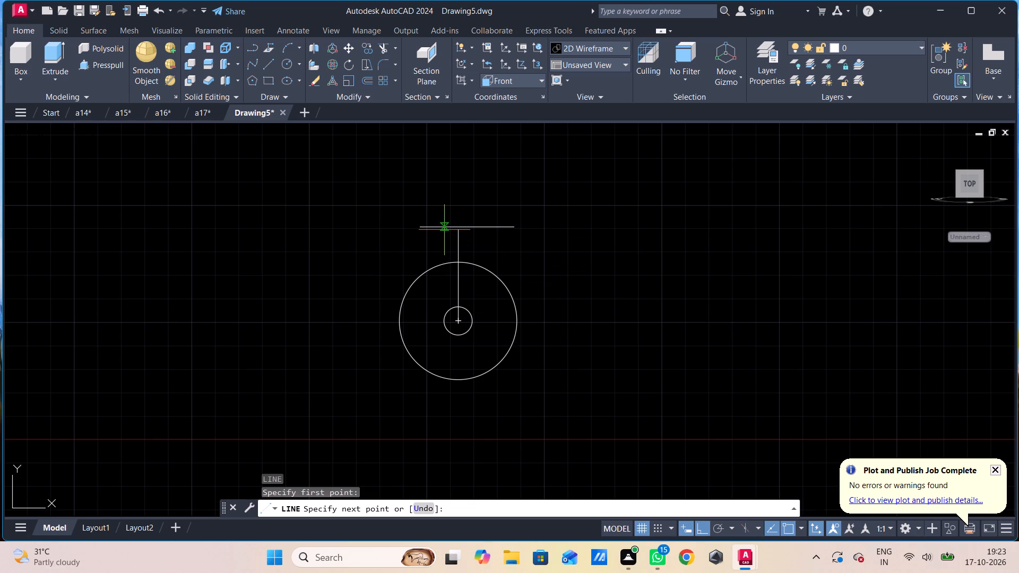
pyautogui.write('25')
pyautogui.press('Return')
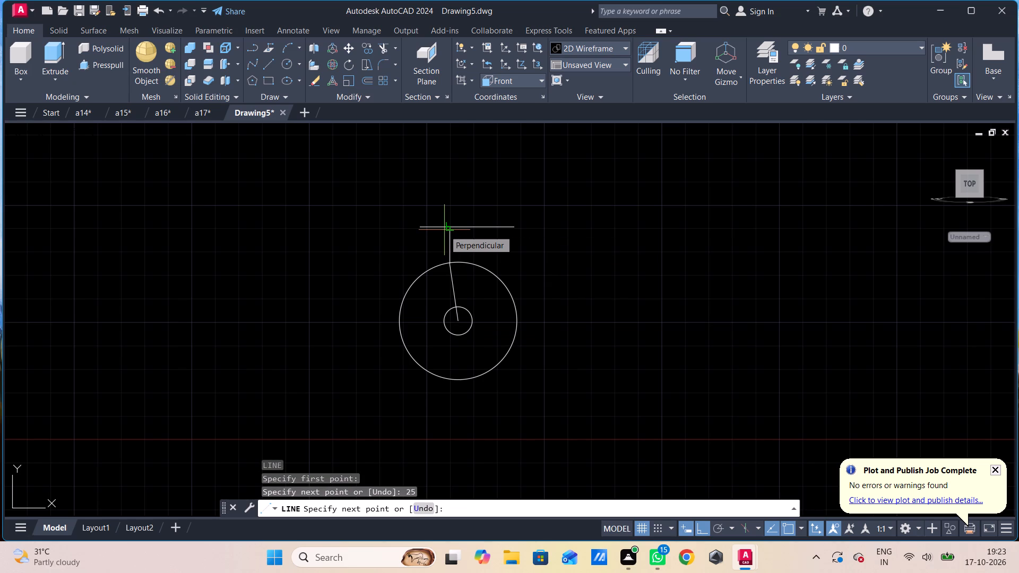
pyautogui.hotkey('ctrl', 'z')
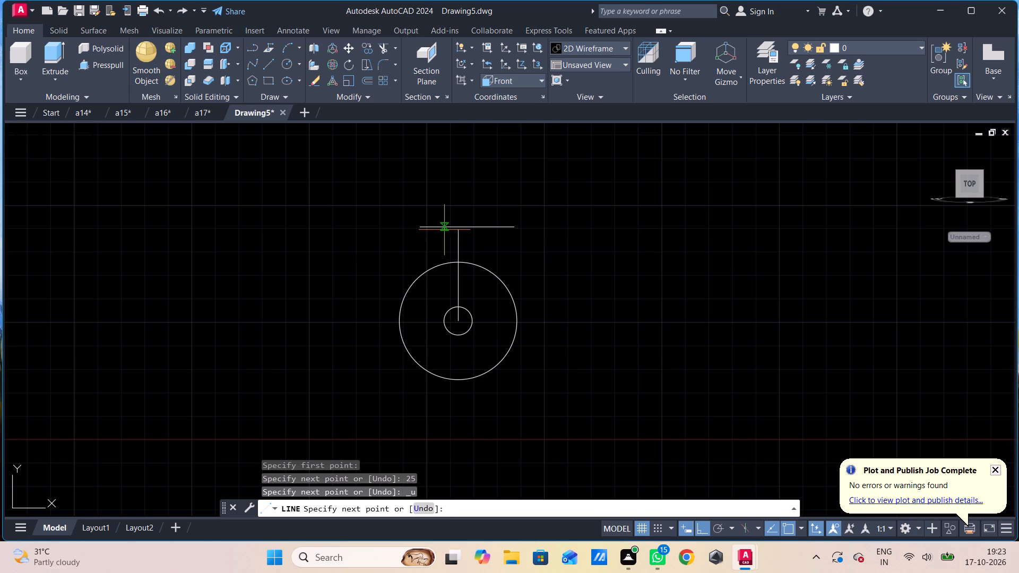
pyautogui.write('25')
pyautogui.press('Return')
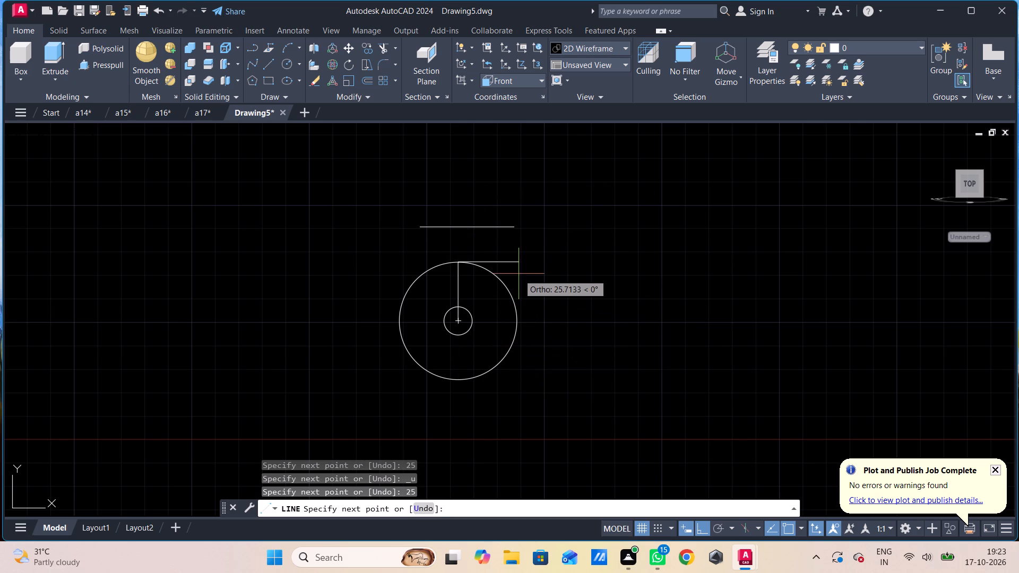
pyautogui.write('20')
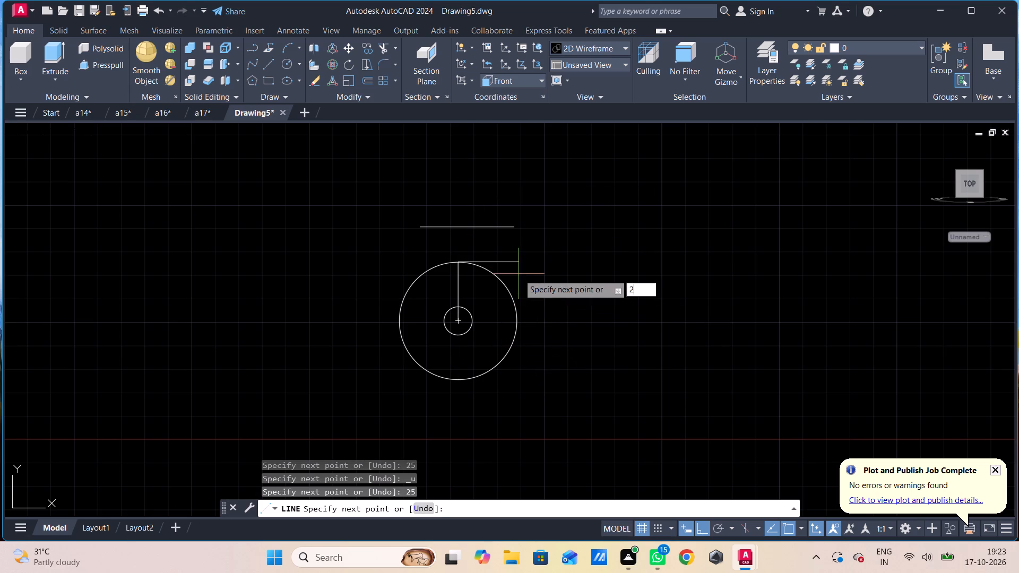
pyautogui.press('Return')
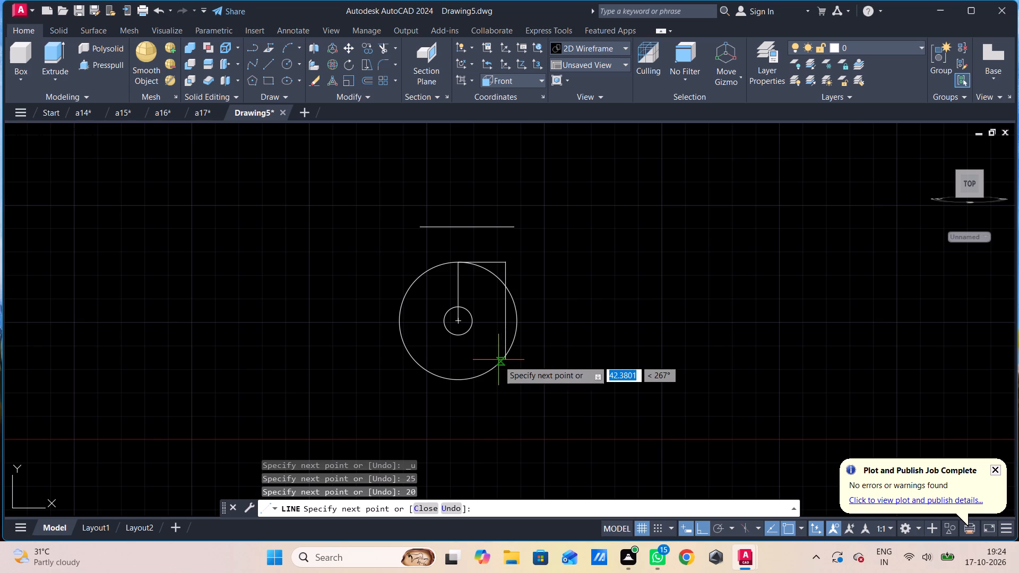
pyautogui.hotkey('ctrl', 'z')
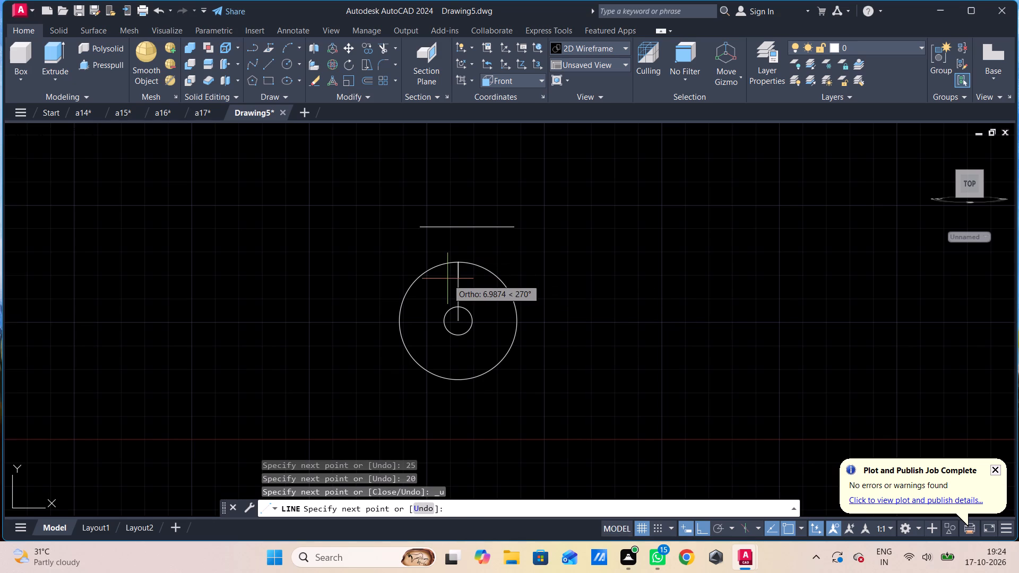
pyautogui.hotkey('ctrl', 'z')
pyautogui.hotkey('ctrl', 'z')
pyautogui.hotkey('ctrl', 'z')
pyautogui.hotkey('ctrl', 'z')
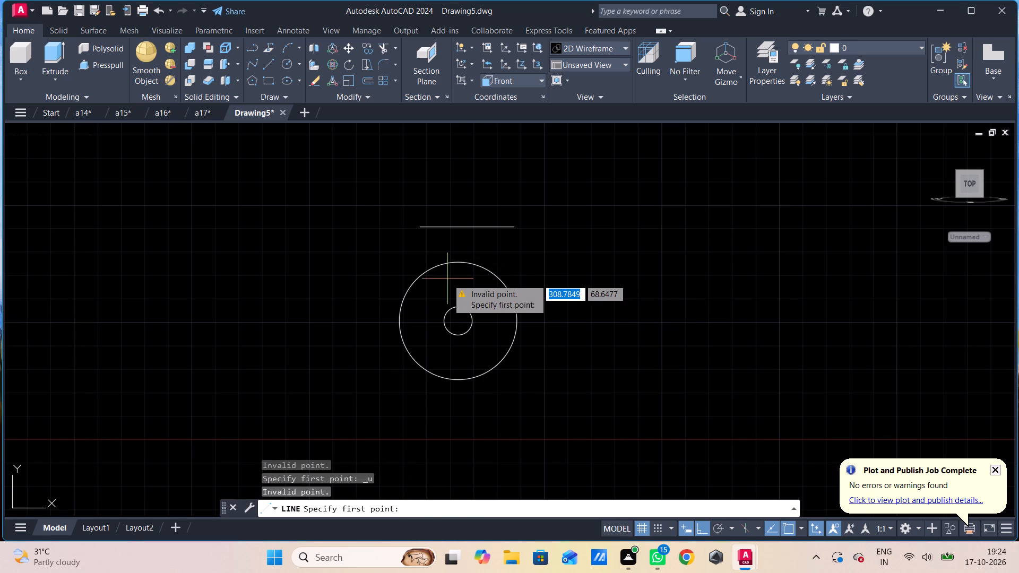
# Exit the line command and undo the two concentric circles and the earlier lines to clear the drawing.
pyautogui.press('Escape')
pyautogui.hotkey('ctrl', 'z')
pyautogui.hotkey('ctrl', 'z')
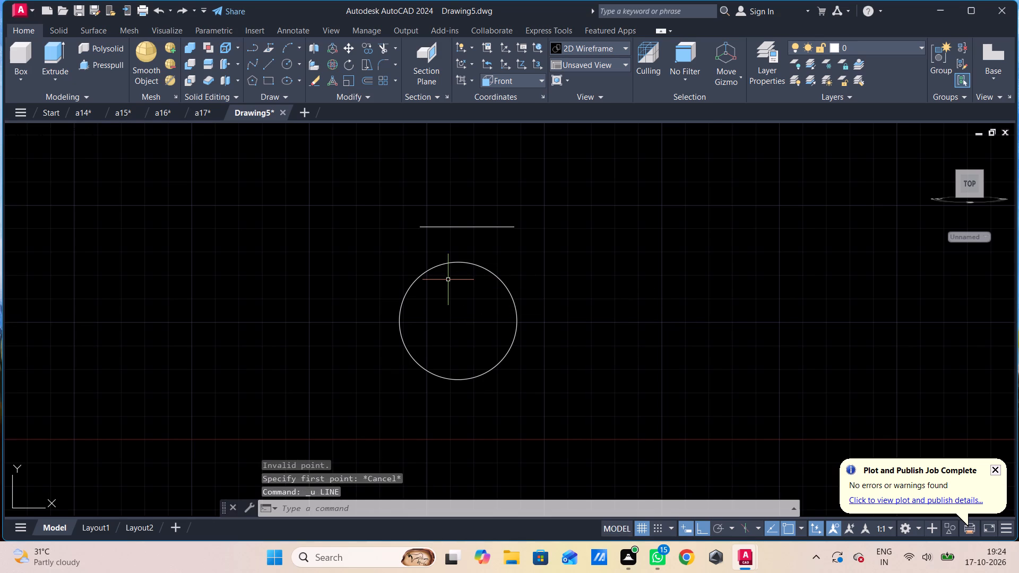
pyautogui.hotkey('ctrl', 'z')
pyautogui.hotkey('ctrl', 'z')
pyautogui.hotkey('ctrl', 'z')
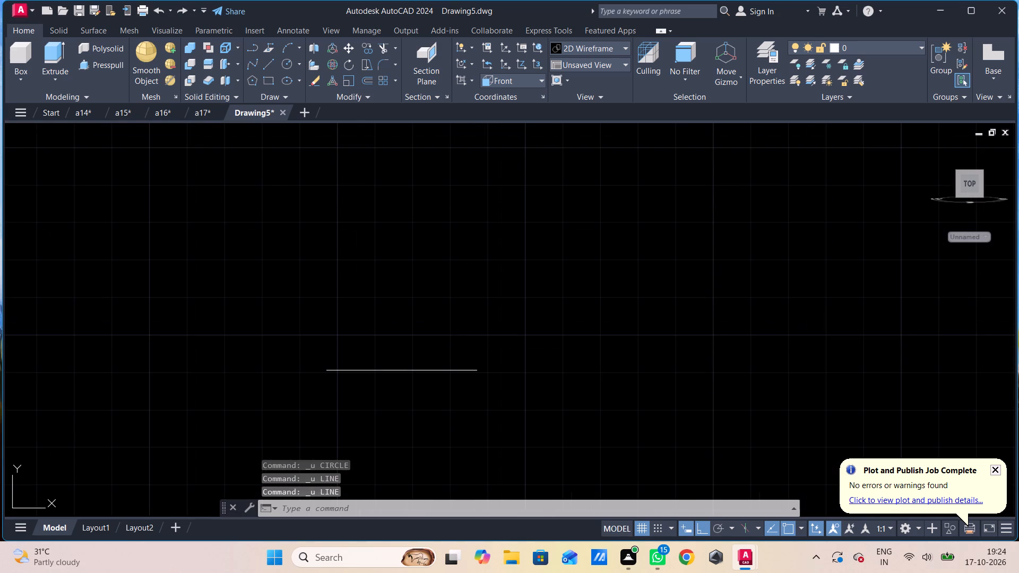
# Draw two concentric circles with radii 15 and 6.
pyautogui.write('c')
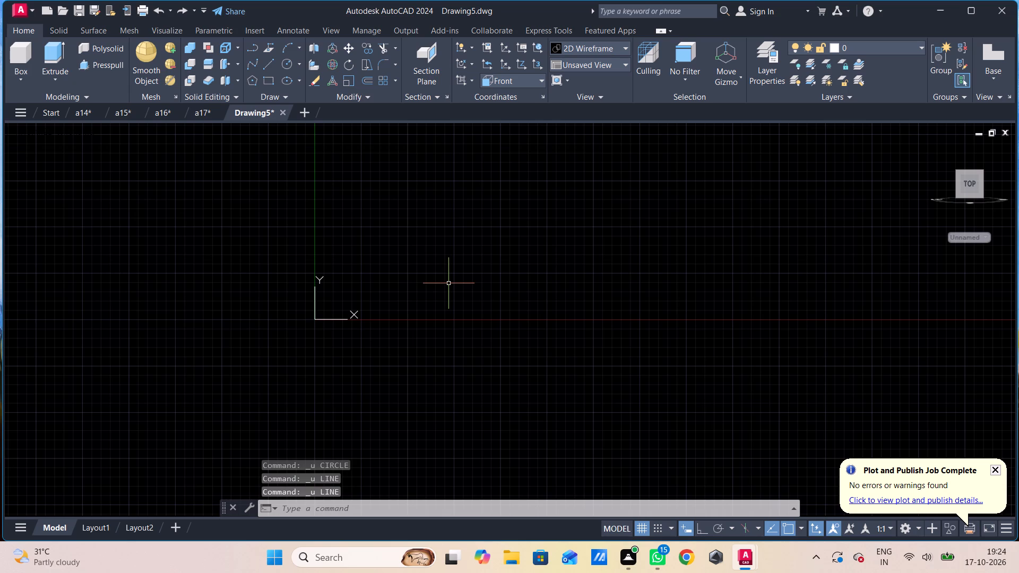
pyautogui.press('space')
pyautogui.moveTo(473, 276); pyautogui.dragTo(482, 271)
pyautogui.write('15')
pyautogui.press('Return')
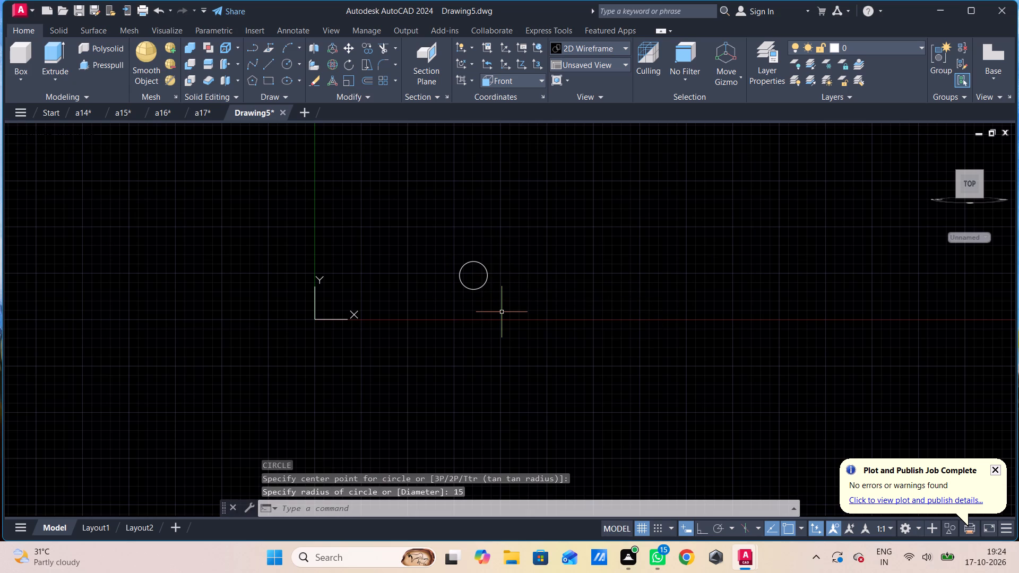
pyautogui.write('c')
pyautogui.press('space')
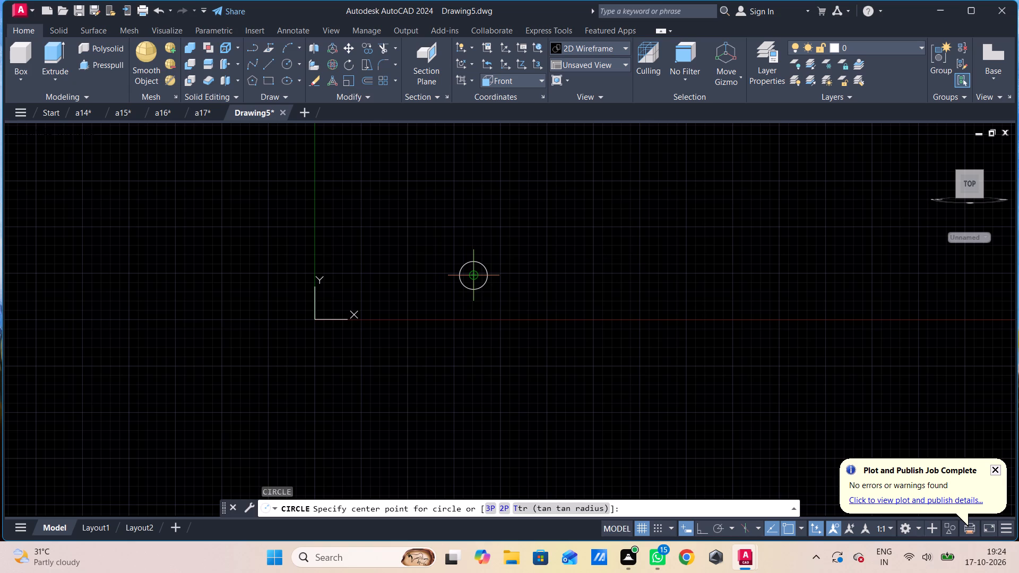
pyautogui.click(472, 277)
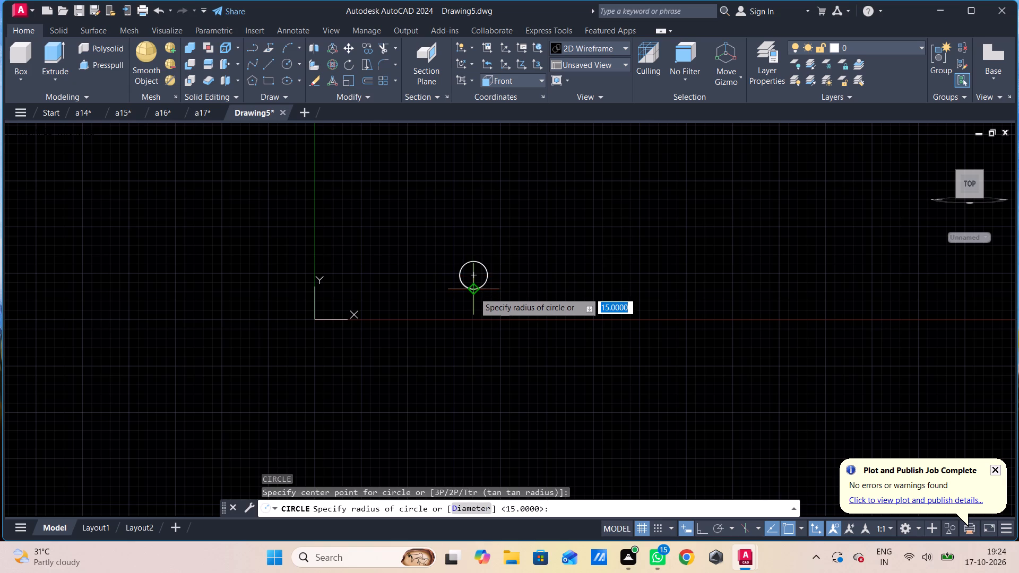
pyautogui.press('6')
pyautogui.press('Return')
# Draw a 25-unit vertical line upward from the circles' center with Ortho mode on.
pyautogui.scroll(3, 474, 292)
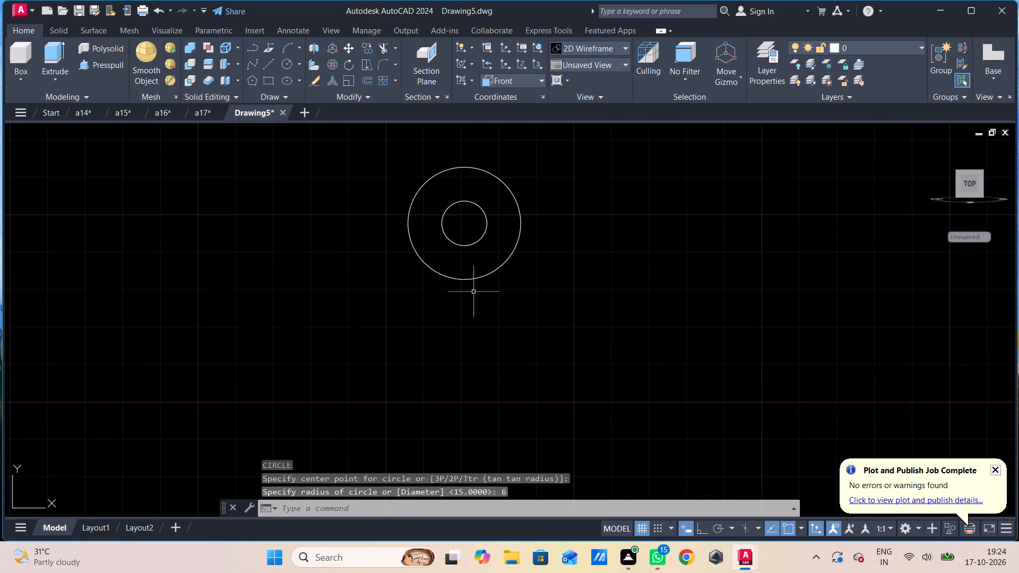
pyautogui.moveTo(472, 294); pyautogui.dragTo(520, 476, button='middle')
pyautogui.press('l')
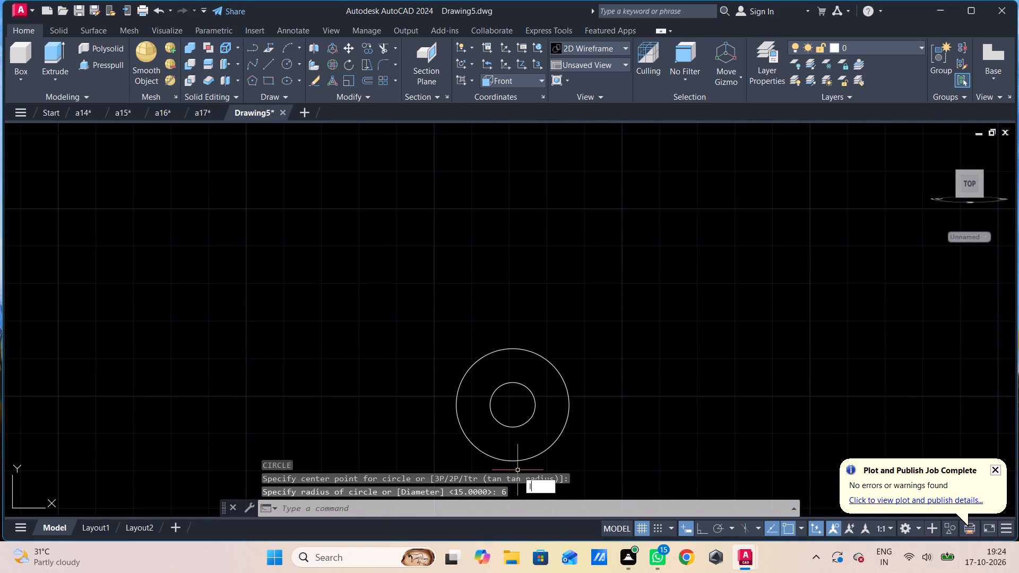
pyautogui.press('space')
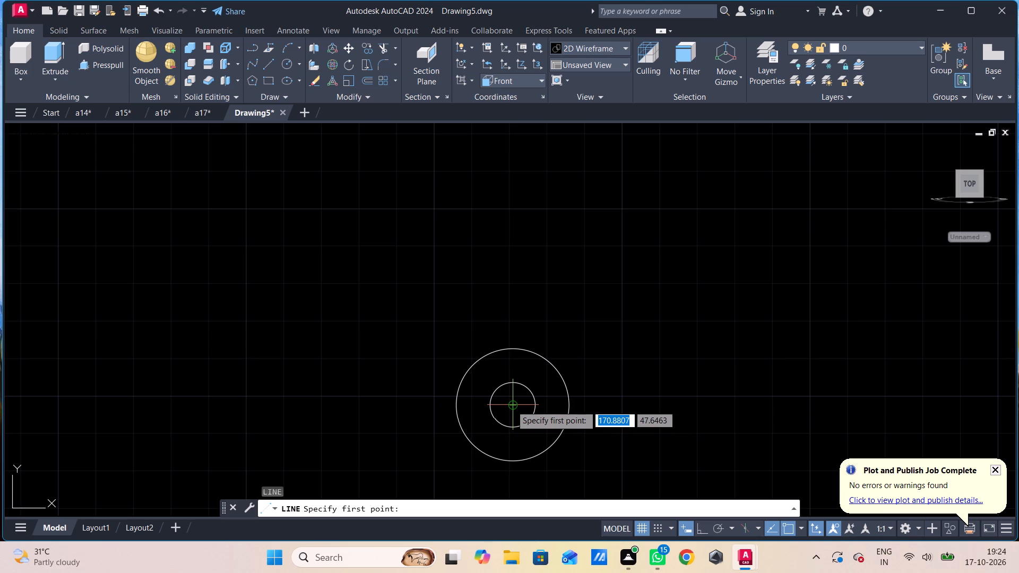
pyautogui.click(511, 405)
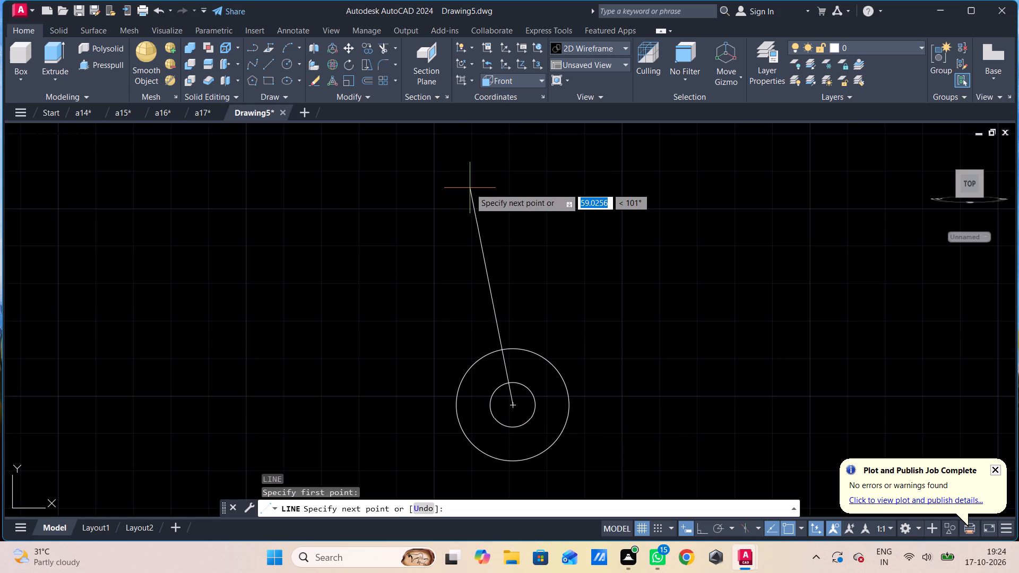
pyautogui.press('F8')
pyautogui.write('25')
pyautogui.press('Return')
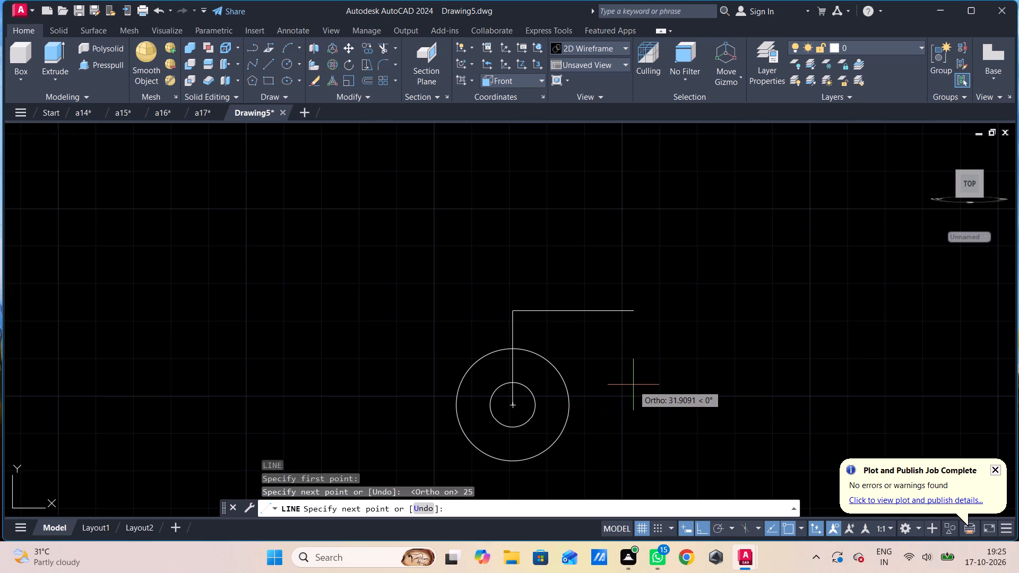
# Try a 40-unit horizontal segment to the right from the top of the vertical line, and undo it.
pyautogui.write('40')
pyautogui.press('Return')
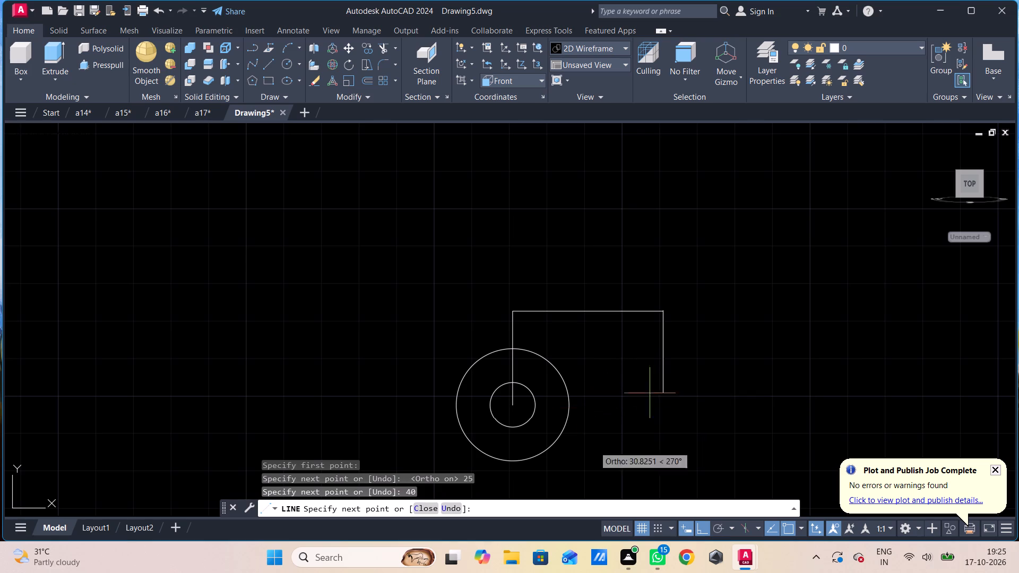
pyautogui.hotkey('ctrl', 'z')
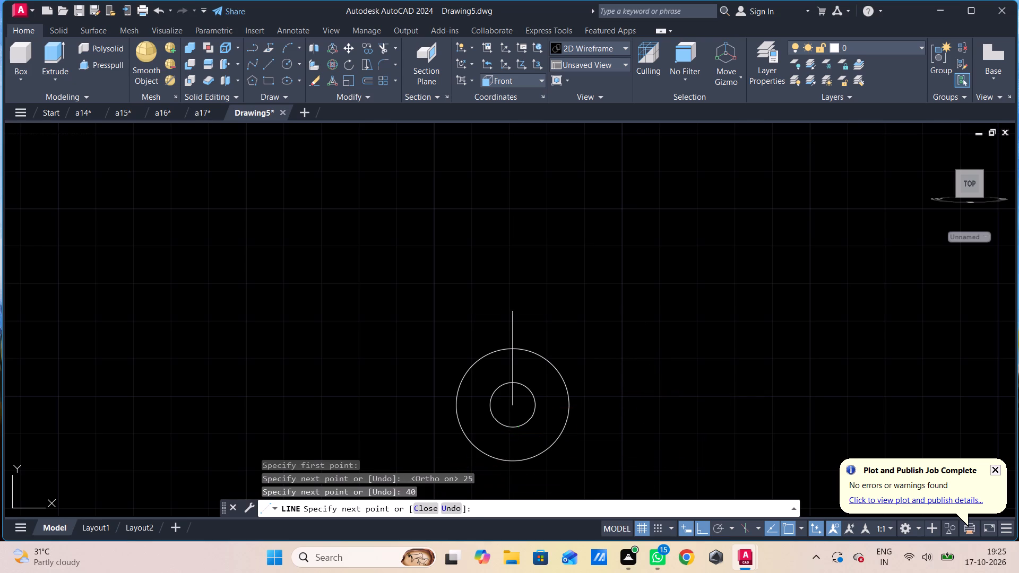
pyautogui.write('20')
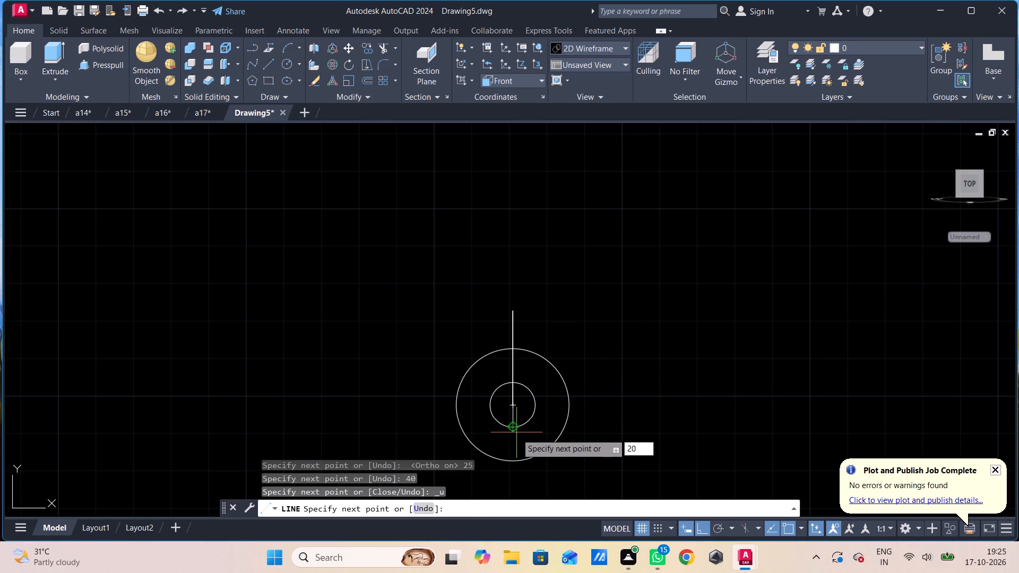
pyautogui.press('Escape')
# Draw a line 20 units right from the vertical line's top end, continuing down to the outer circle's right quadrant.
pyautogui.press('space')
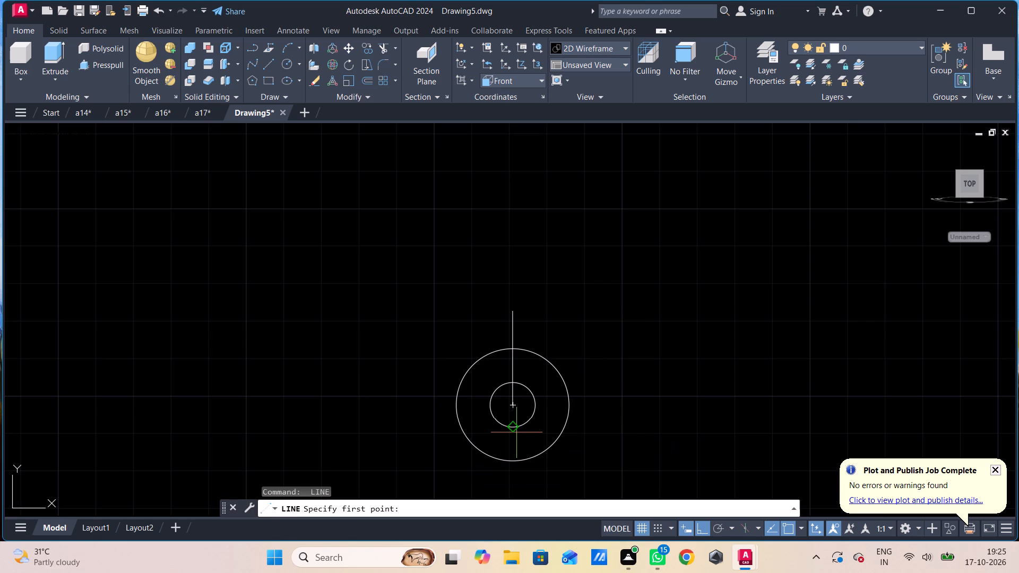
pyautogui.click(511, 316)
pyautogui.write('20')
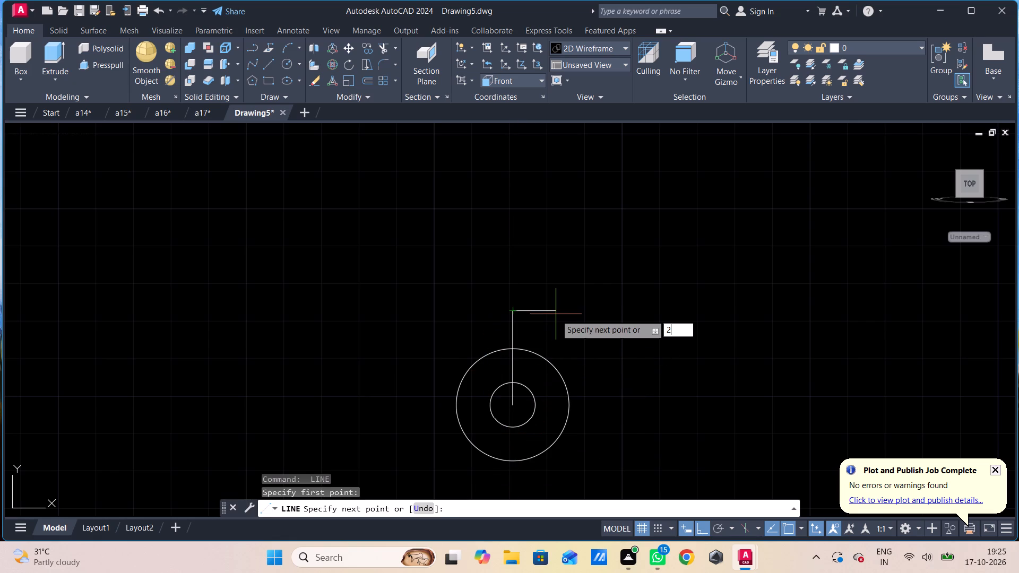
pyautogui.press('Return')
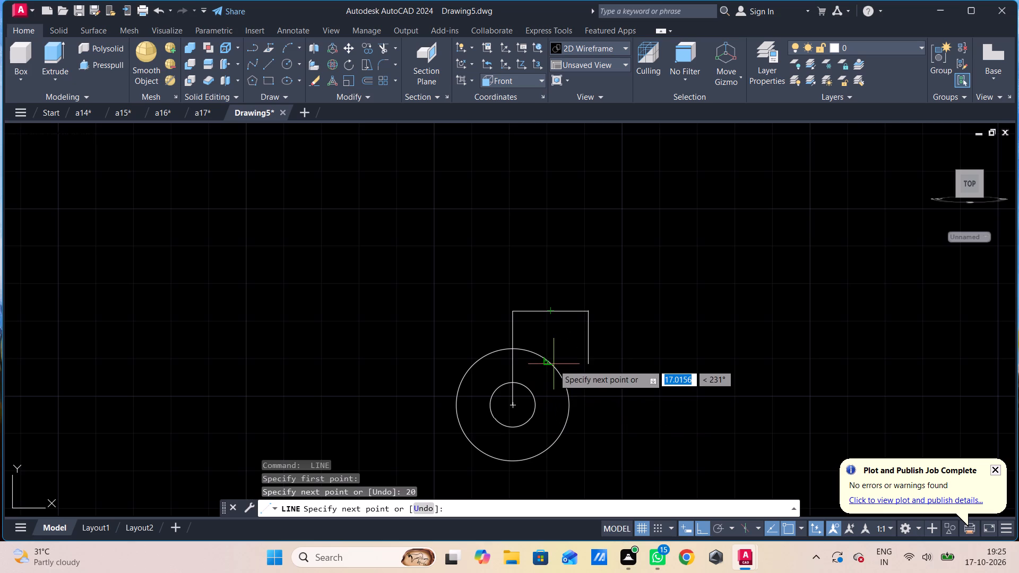
pyautogui.click(565, 402)
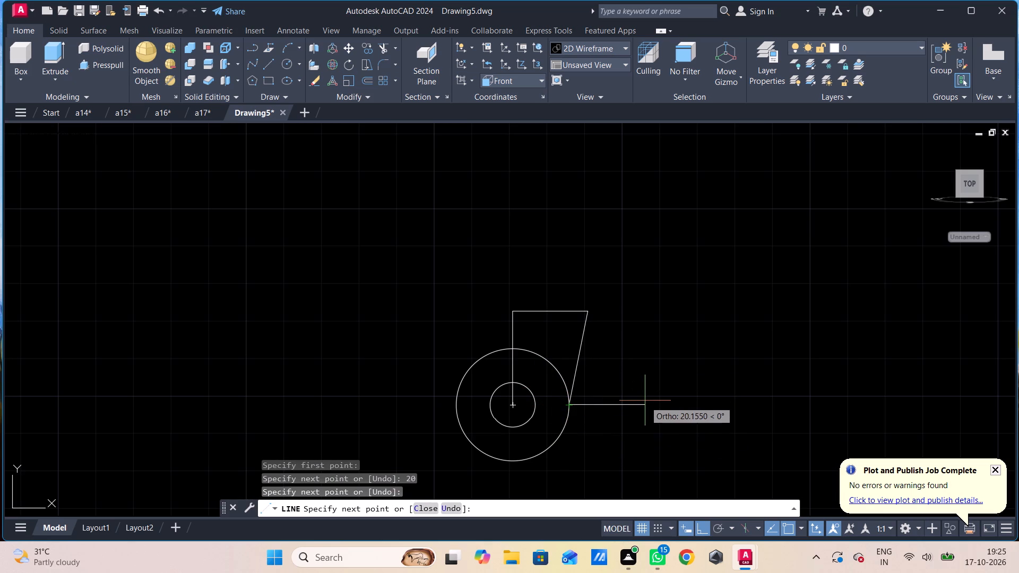
pyautogui.press('Escape')
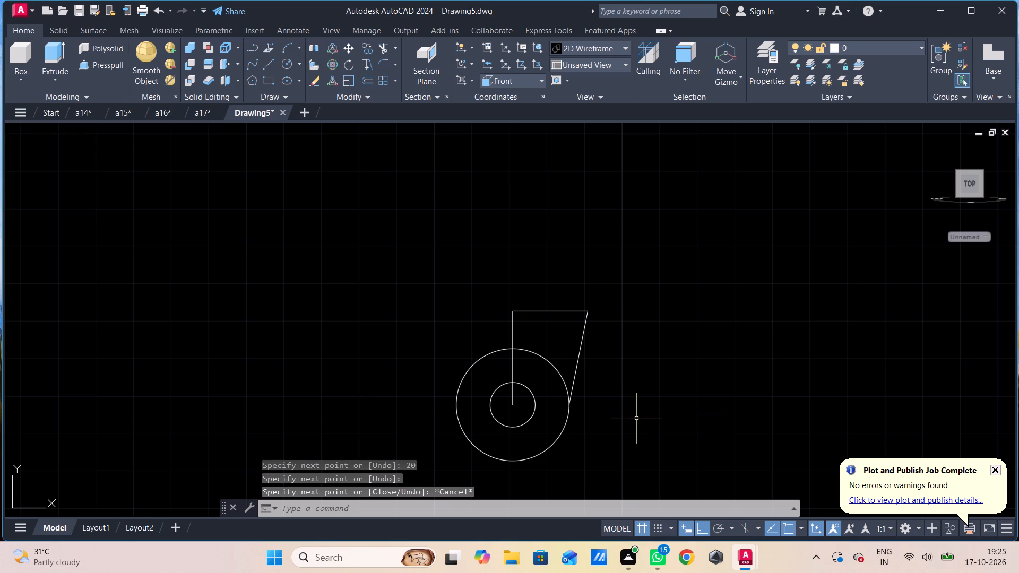
# Draw a line 20 units left from the vertical line's top end, continuing down to the outer circle's left side.
pyautogui.write('l')
pyautogui.press('space')
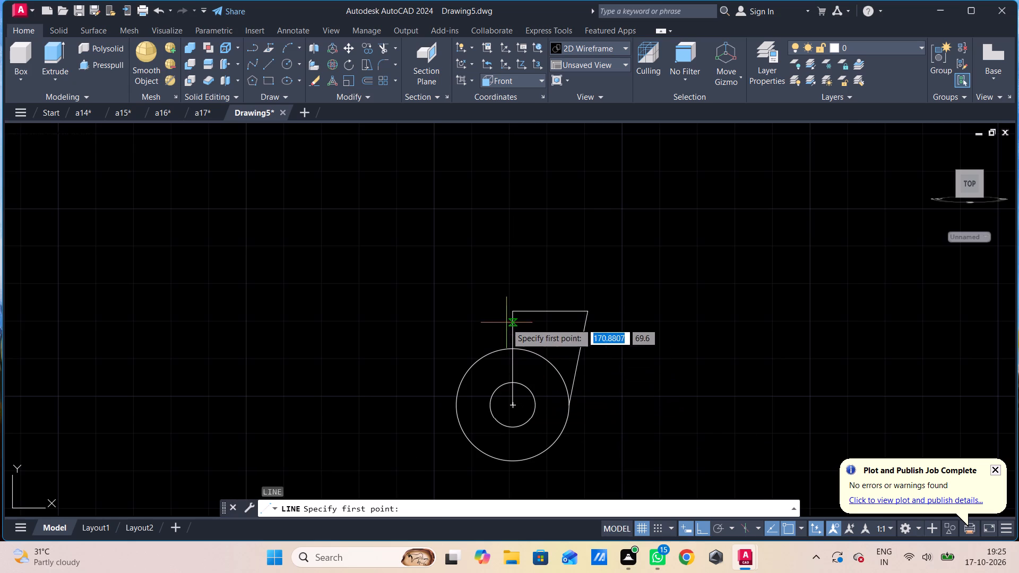
pyautogui.click(510, 309)
pyautogui.write('20')
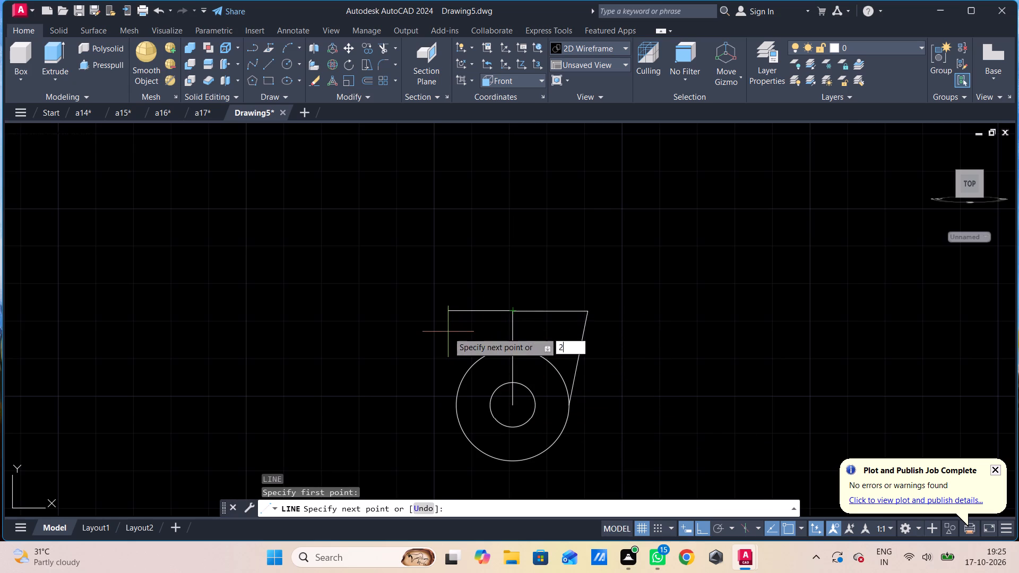
pyautogui.press('Return')
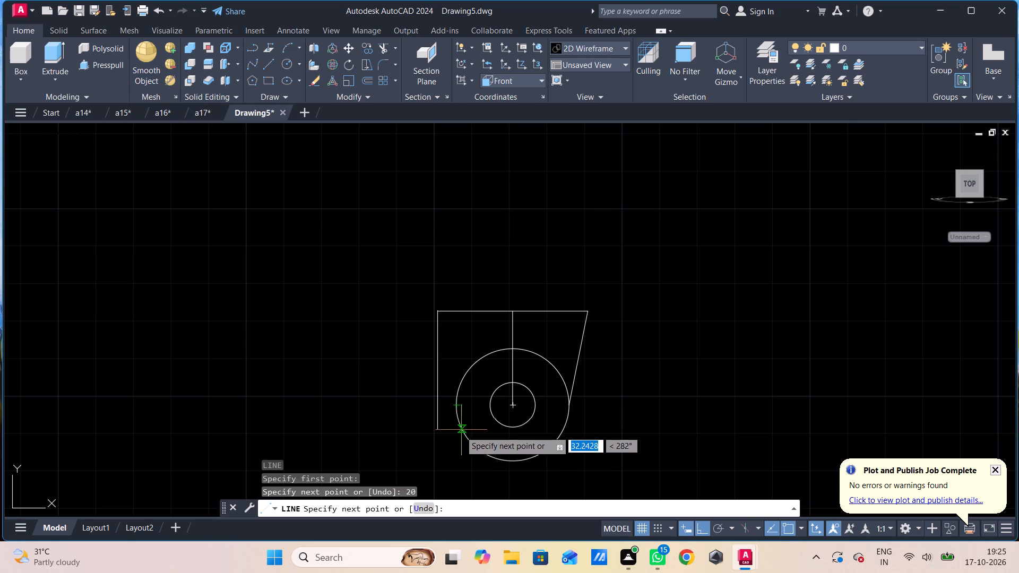
pyautogui.click(455, 419)
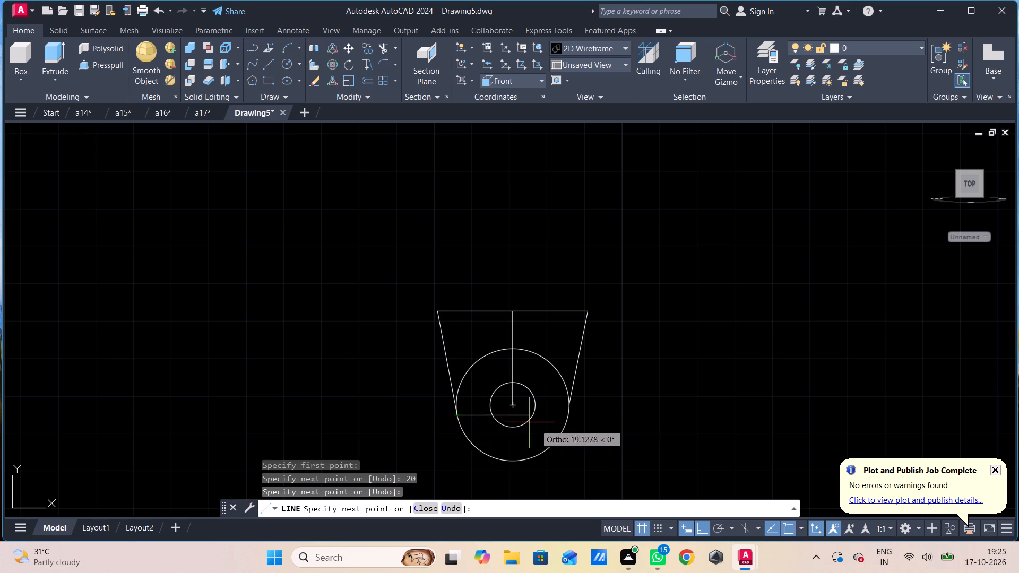
pyautogui.press('Escape')
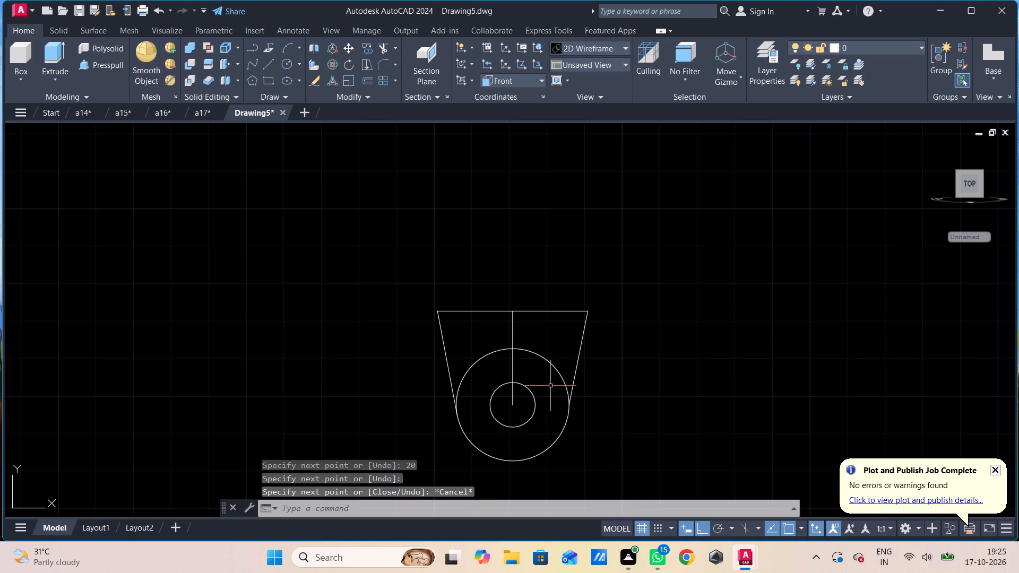
# Replace the right slanted line with one from the top edge's right end to the outer circle just below its right quadrant.
pyautogui.click(580, 347)
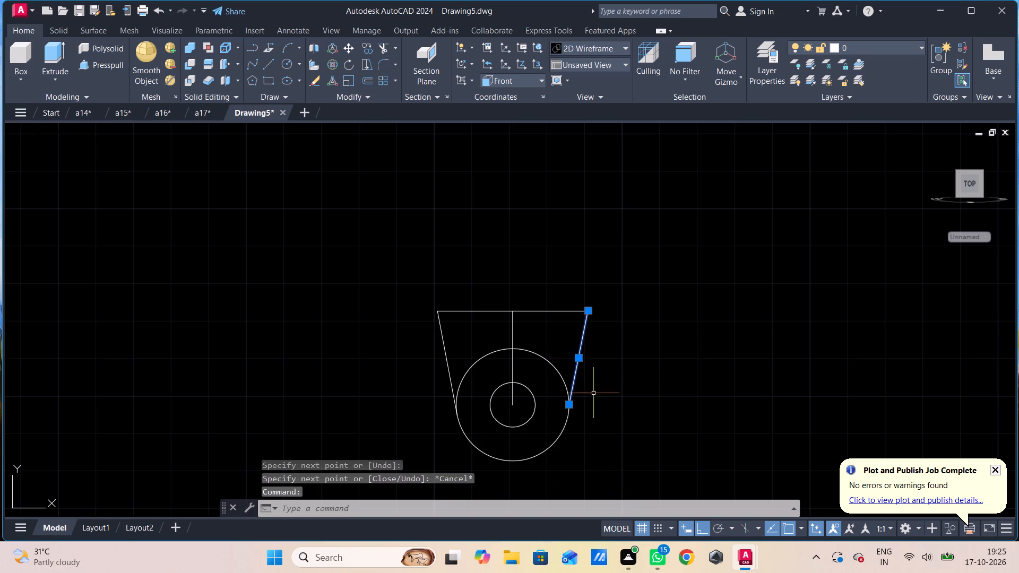
pyautogui.press('Delete')
pyautogui.press('l')
pyautogui.press('Return')
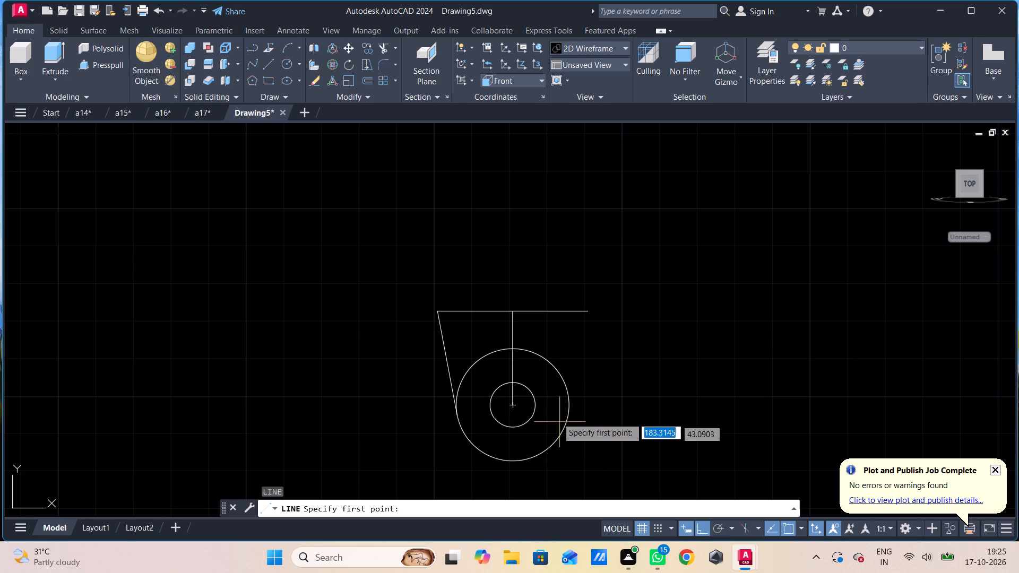
pyautogui.click(588, 316)
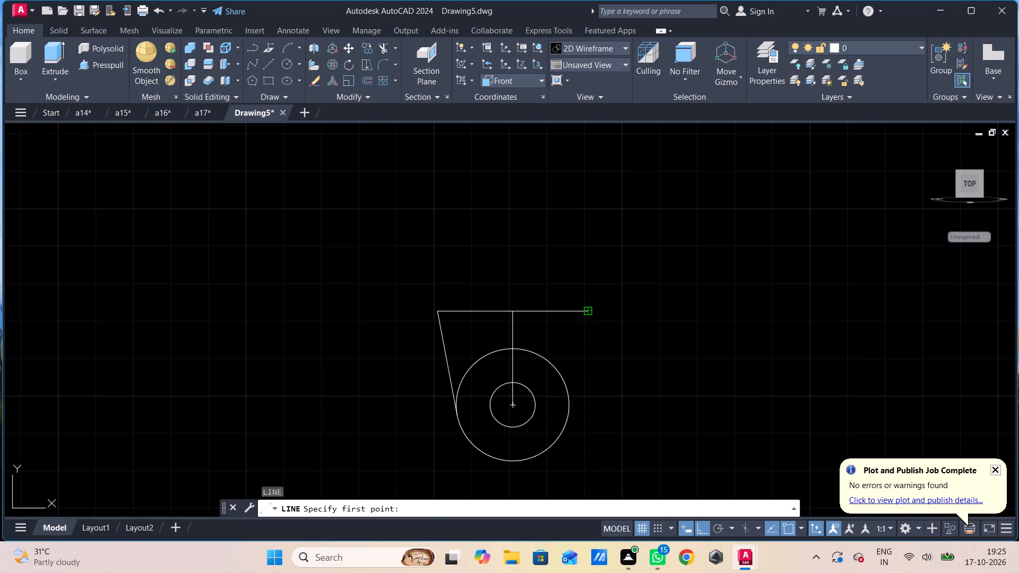
pyautogui.click(574, 416)
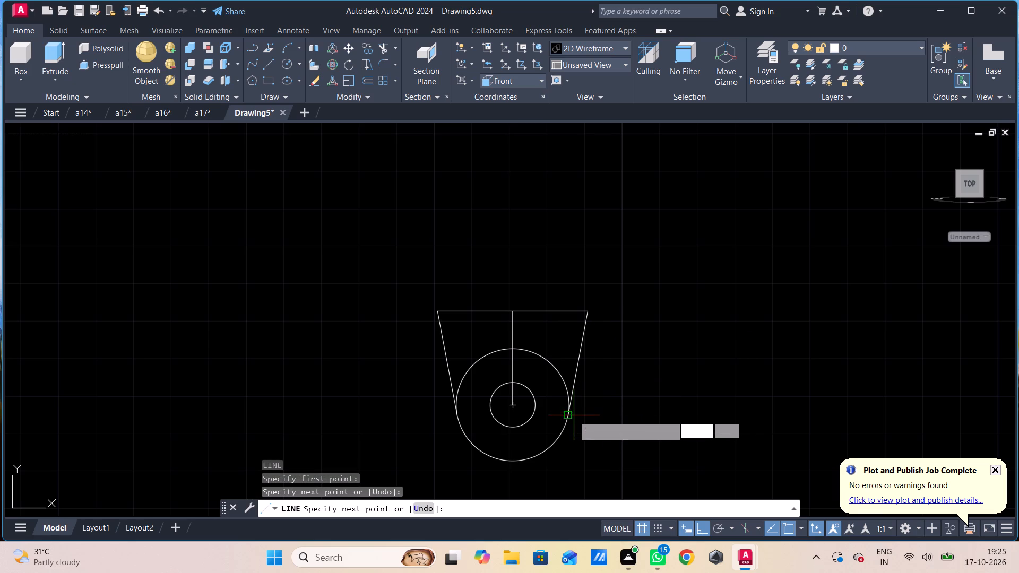
pyautogui.press('Escape')
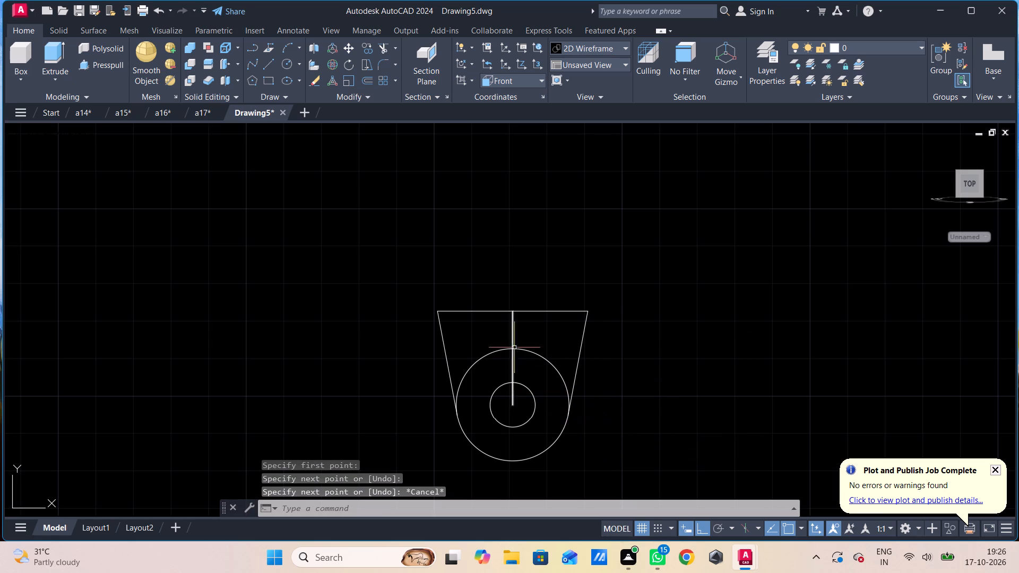
# Delete the vertical construction line between the top edge and the circles' center.
pyautogui.click(515, 341)
pyautogui.click(505, 344)
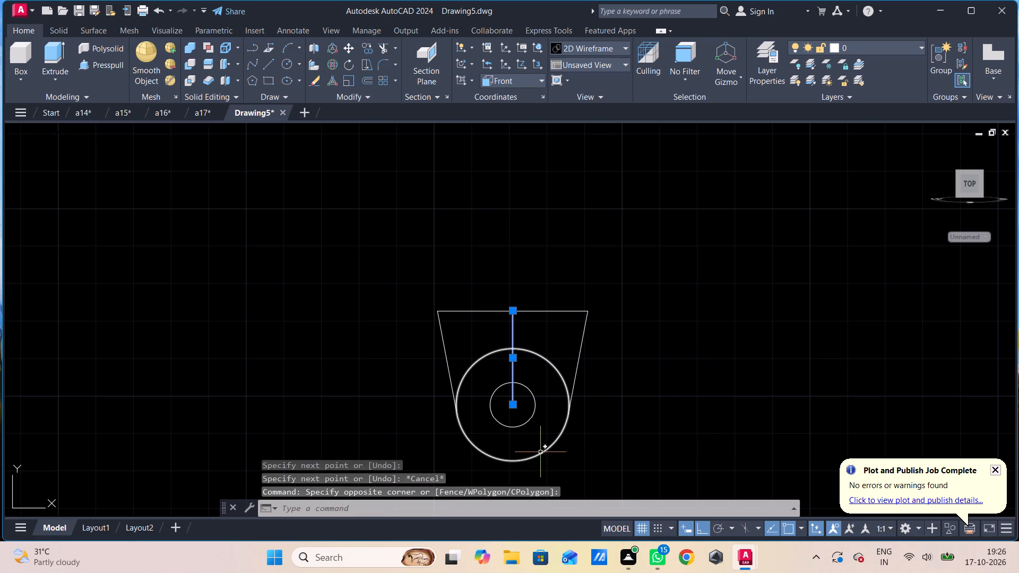
pyautogui.press('Delete')
# Trim the upper arc of the outer circle between the two slanted lines.
pyautogui.write('tr')
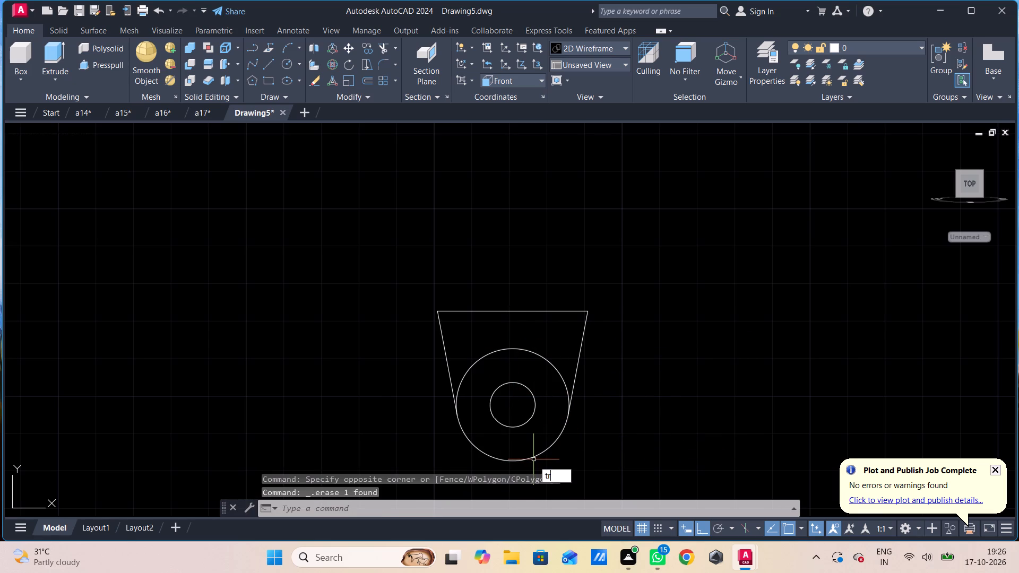
pyautogui.press('space')
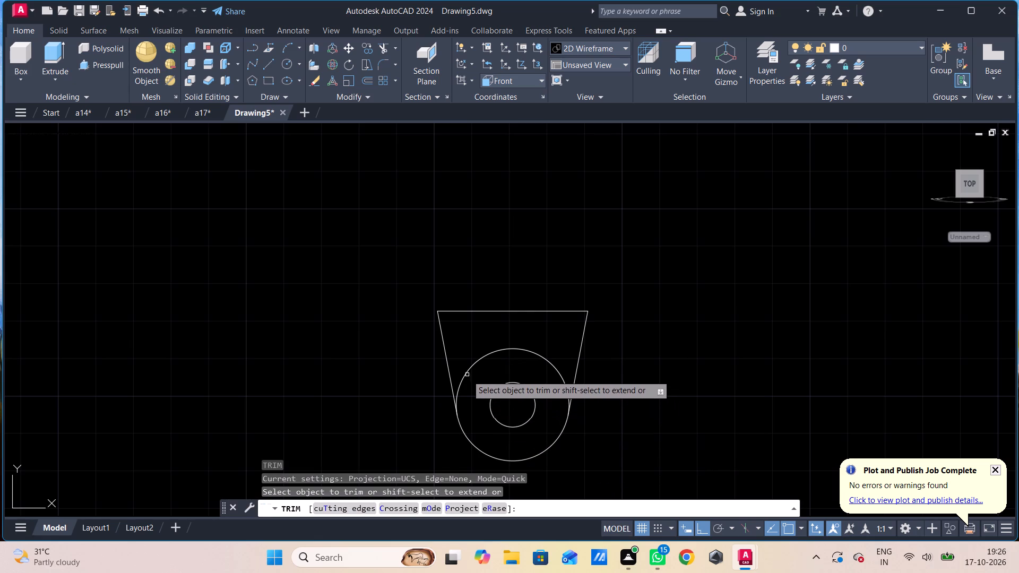
pyautogui.click(467, 374)
pyautogui.scroll(-2, 623, 385)
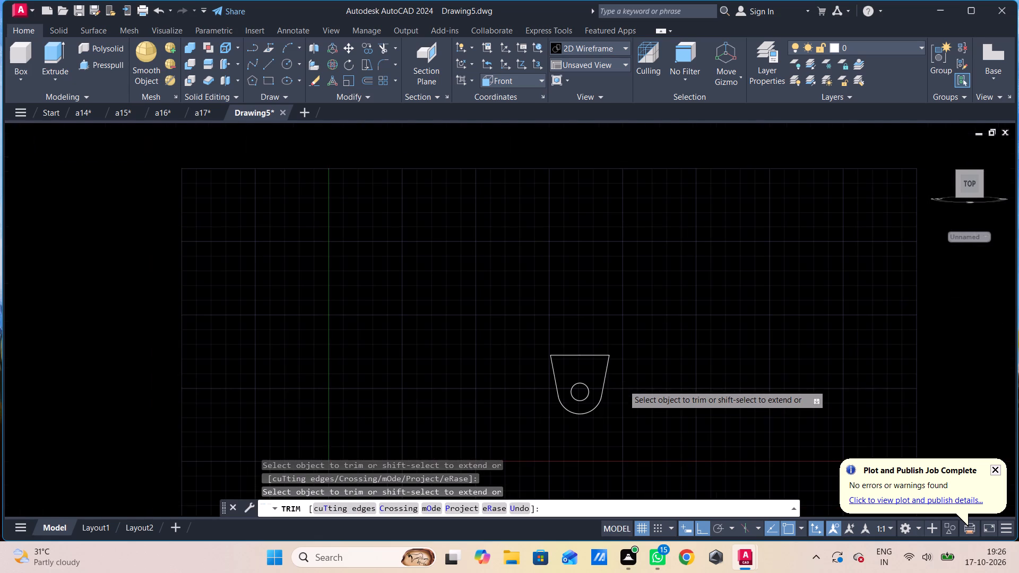
pyautogui.press('Escape')
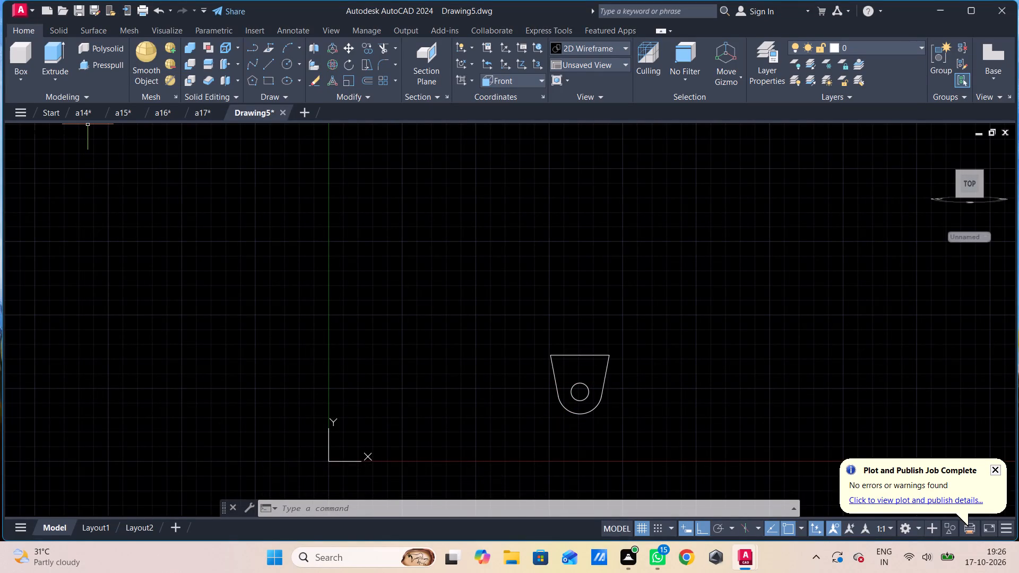
# Presspull the tapered, round-ended area around the hole to a height of 10.
pyautogui.click(98, 66)
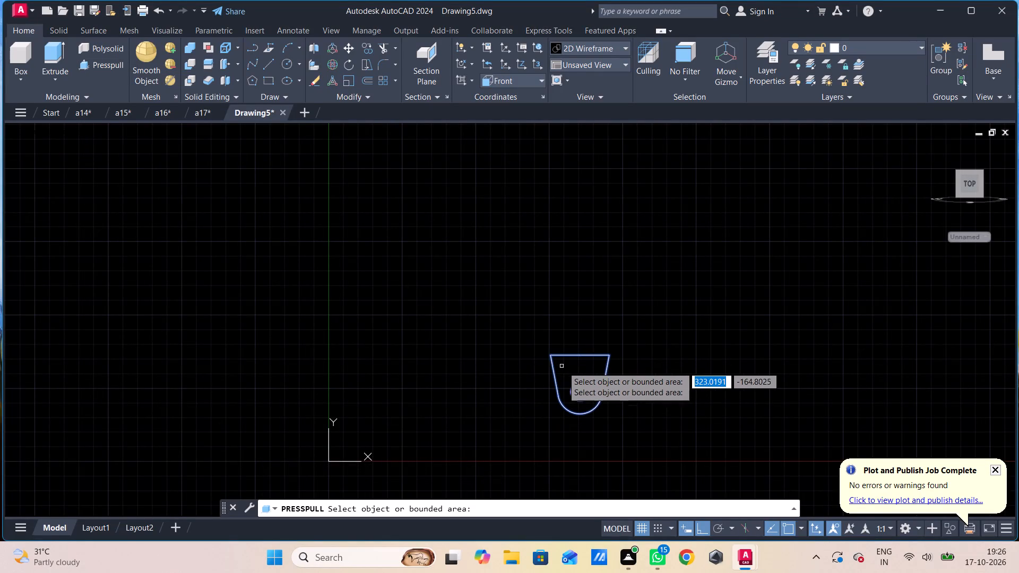
pyautogui.click(563, 367)
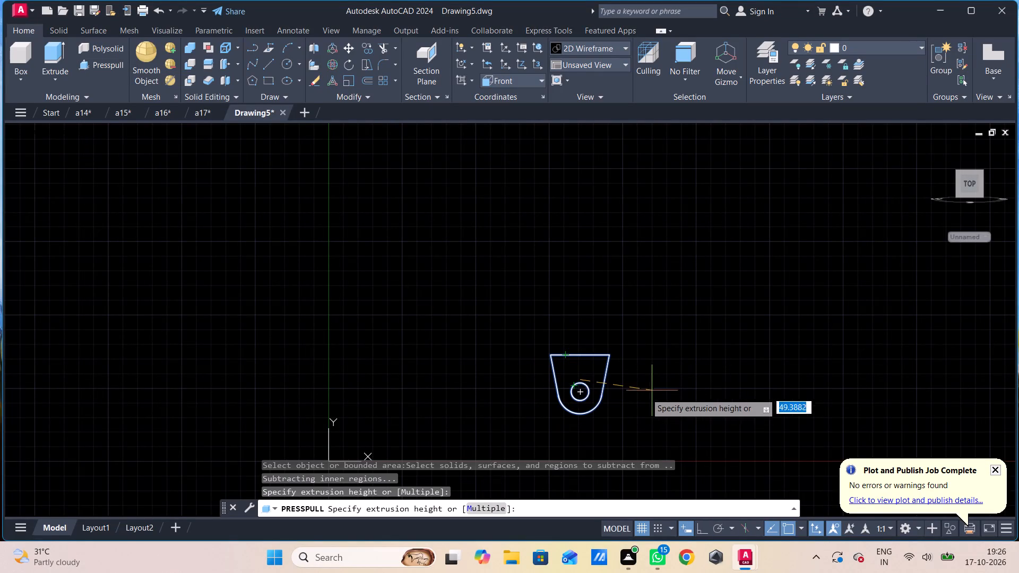
pyautogui.keyDown('shift'); pyautogui.moveTo(589, 401); pyautogui.dragTo(680, 401, button='middle'); pyautogui.keyUp('shift')
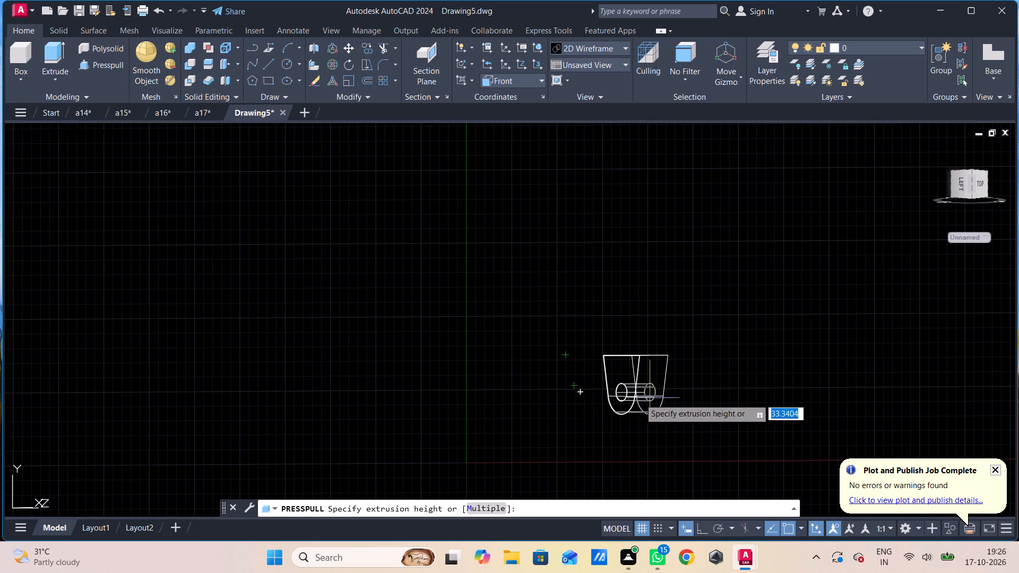
pyautogui.write('10')
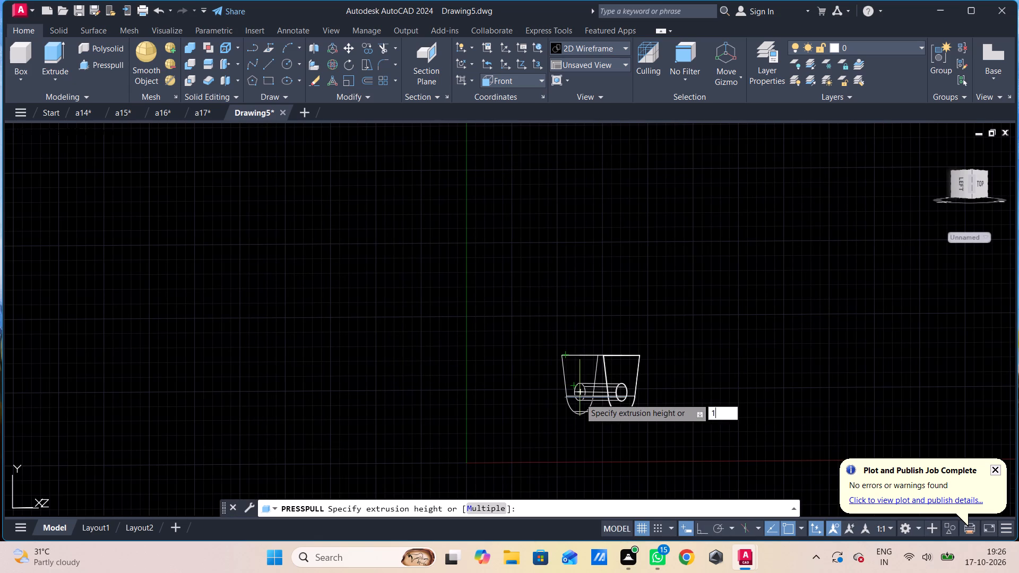
pyautogui.press('Return')
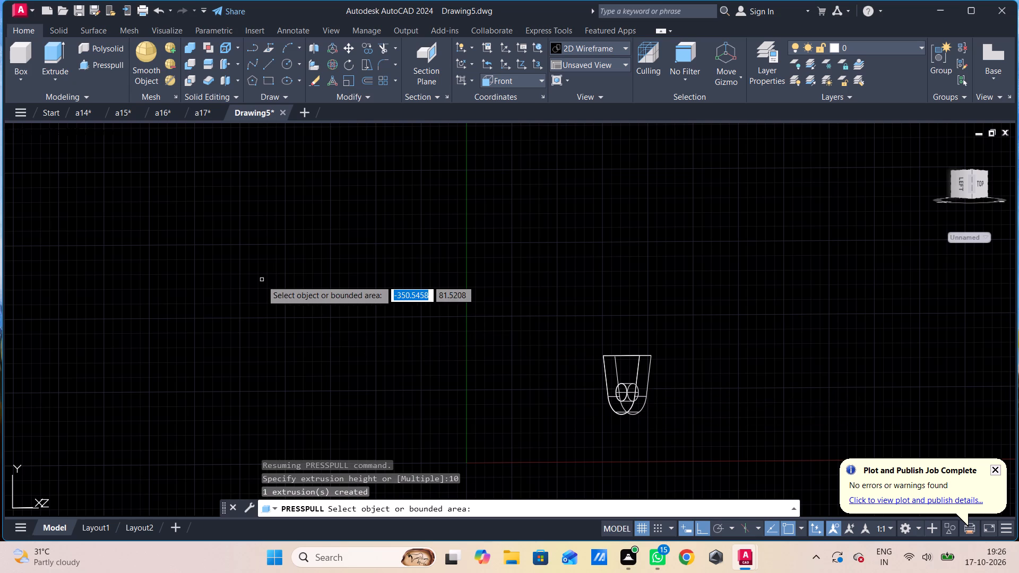
pyautogui.press('Escape')
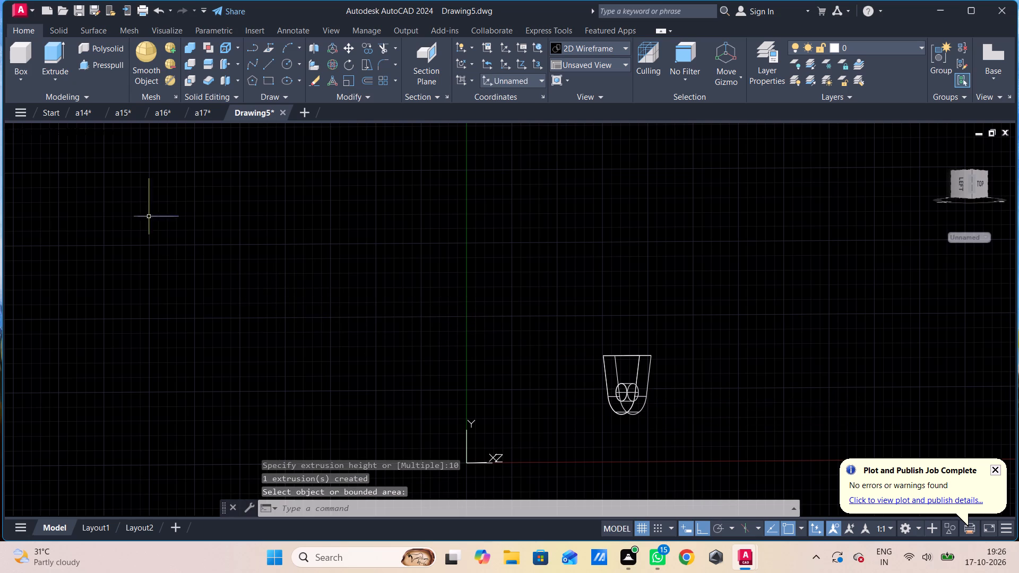
# Set the viewport's visual style to Shades of Gray.
pyautogui.click(91, 131)
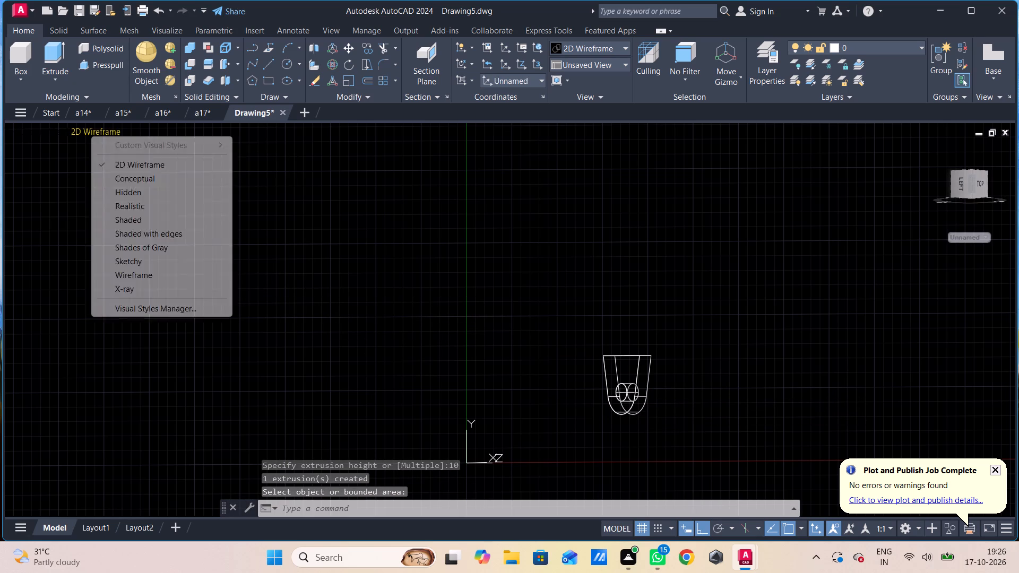
pyautogui.click(137, 246)
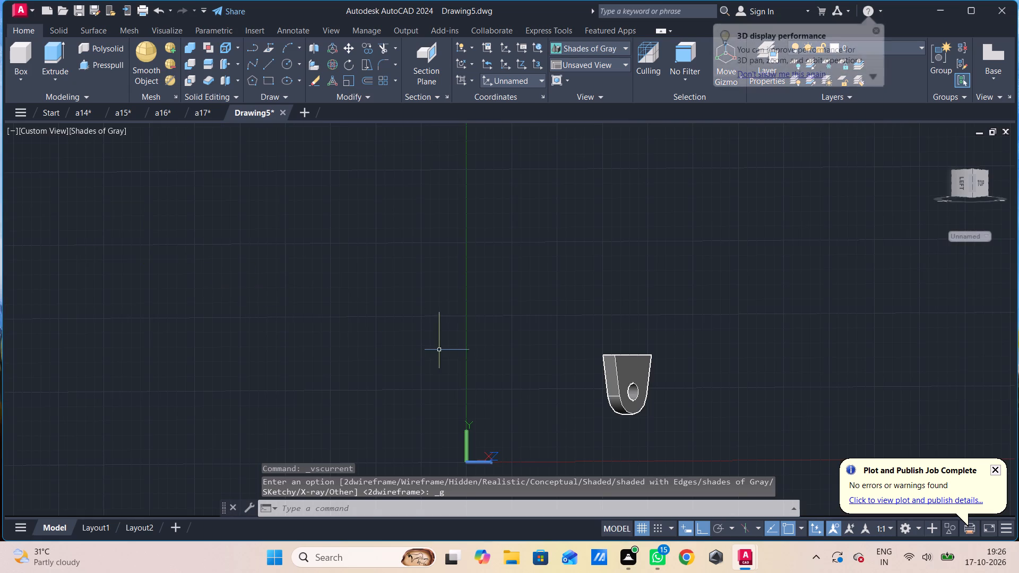
# Switch the model to the Left view, leaving free space beside the solid for a new sketch.
pyautogui.keyDown('shift'); pyautogui.moveTo(477, 359); pyautogui.dragTo(388, 381, button='middle'); pyautogui.keyUp('shift')
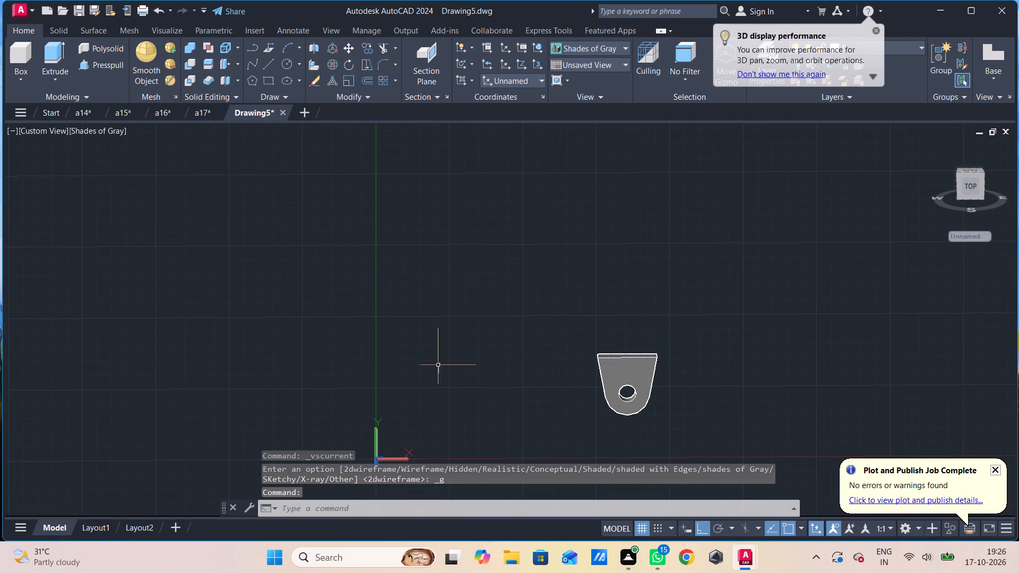
pyautogui.scroll(2, 525, 347)
pyautogui.moveTo(529, 345); pyautogui.dragTo(291, 274, button='middle')
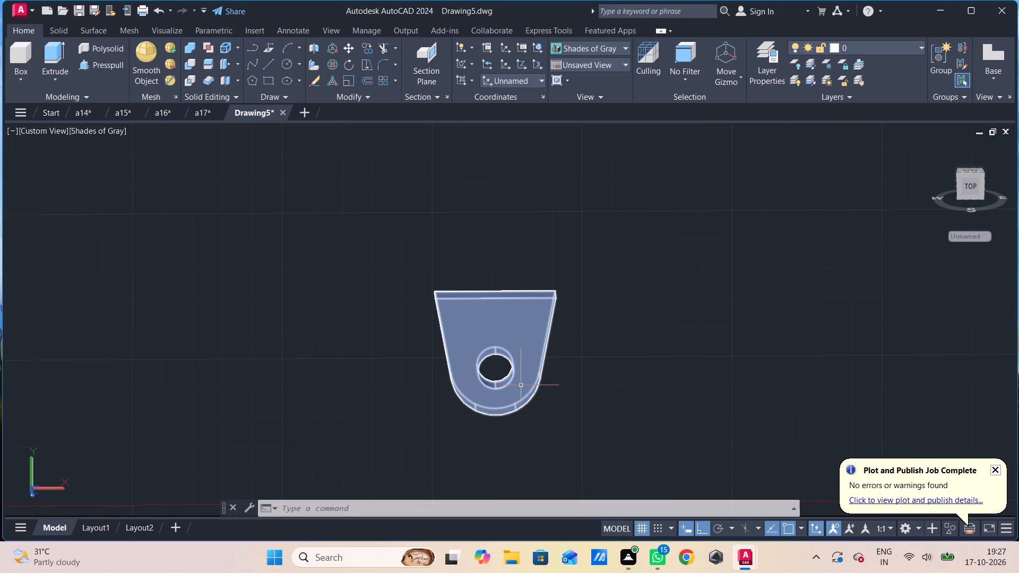
pyautogui.click(32, 131)
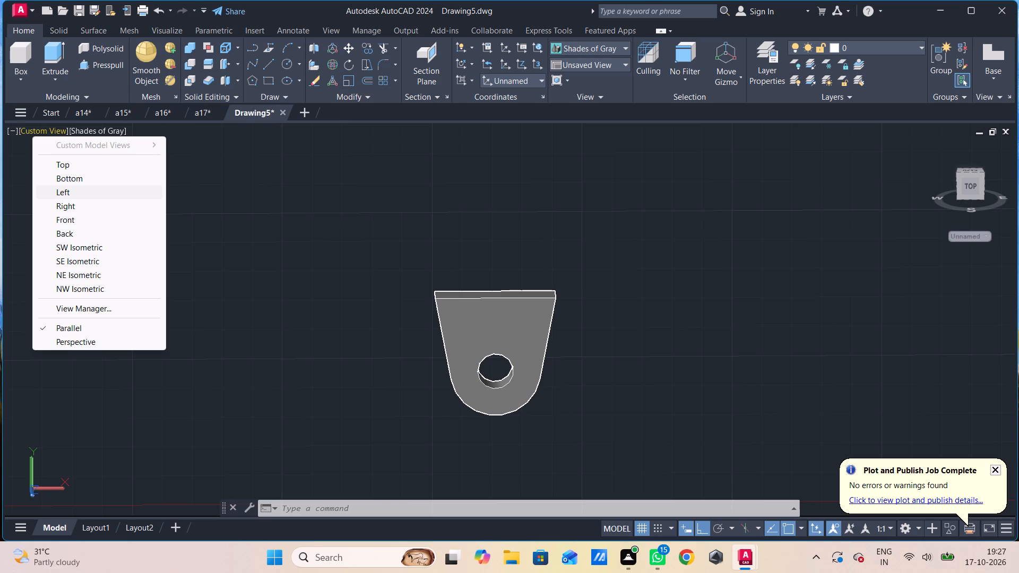
pyautogui.click(73, 190)
pyautogui.scroll(-1, 185, 291)
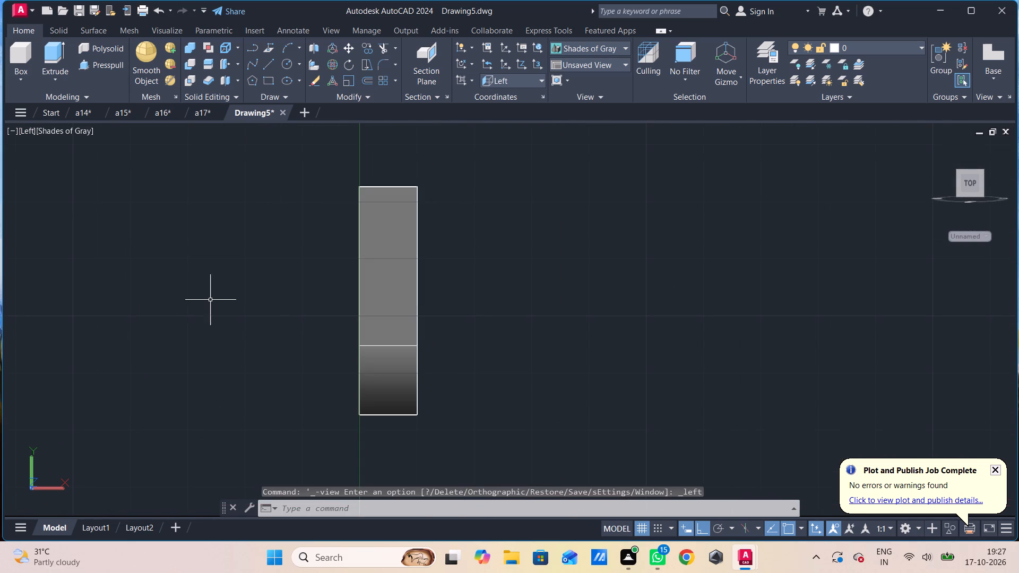
pyautogui.scroll(-1, 211, 301)
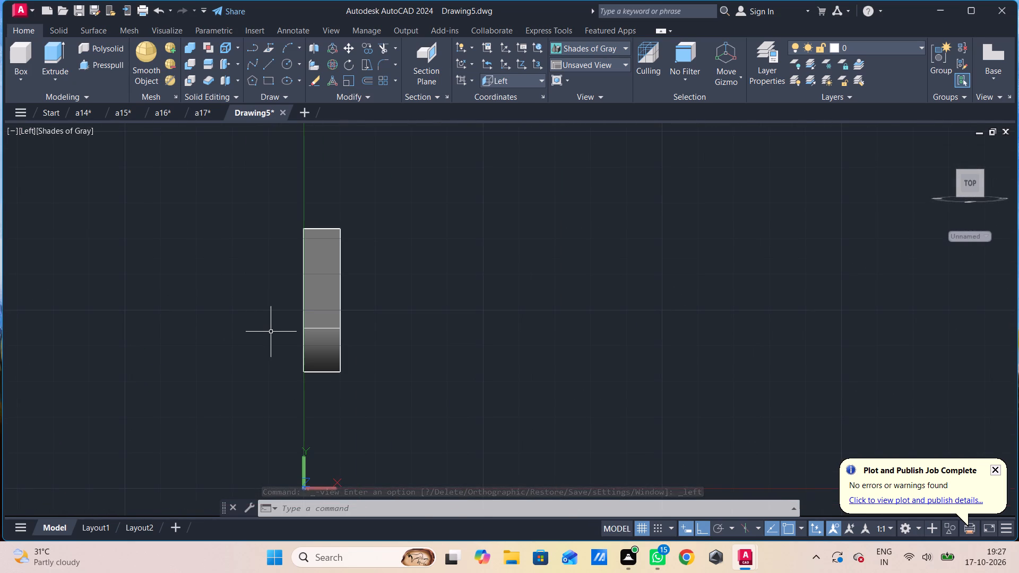
# Draw a 40-unit horizontal line in the empty space to the right of the solid.
pyautogui.write('l')
pyautogui.press('space')
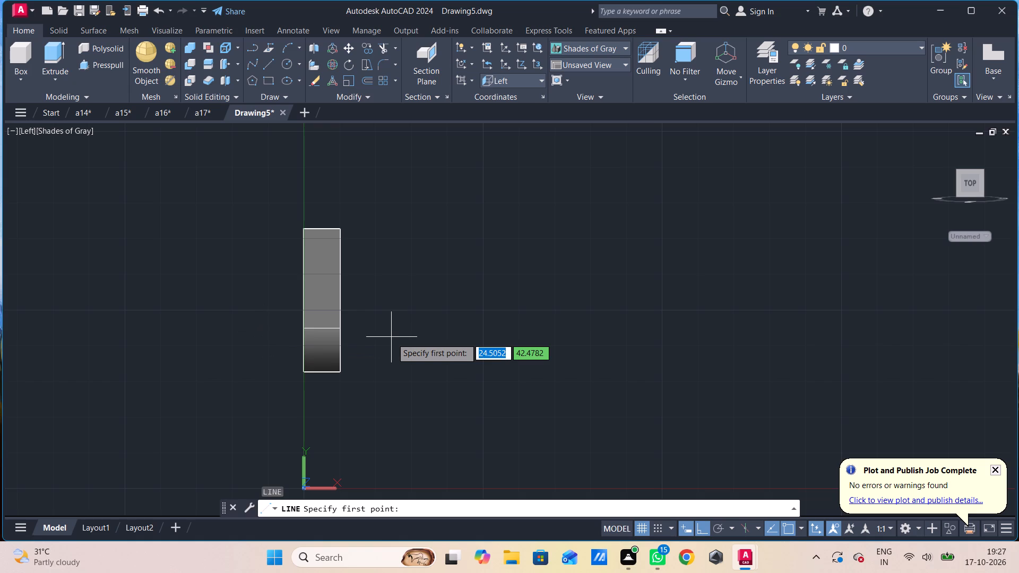
pyautogui.click(517, 324)
pyautogui.write('40')
pyautogui.press('Return')
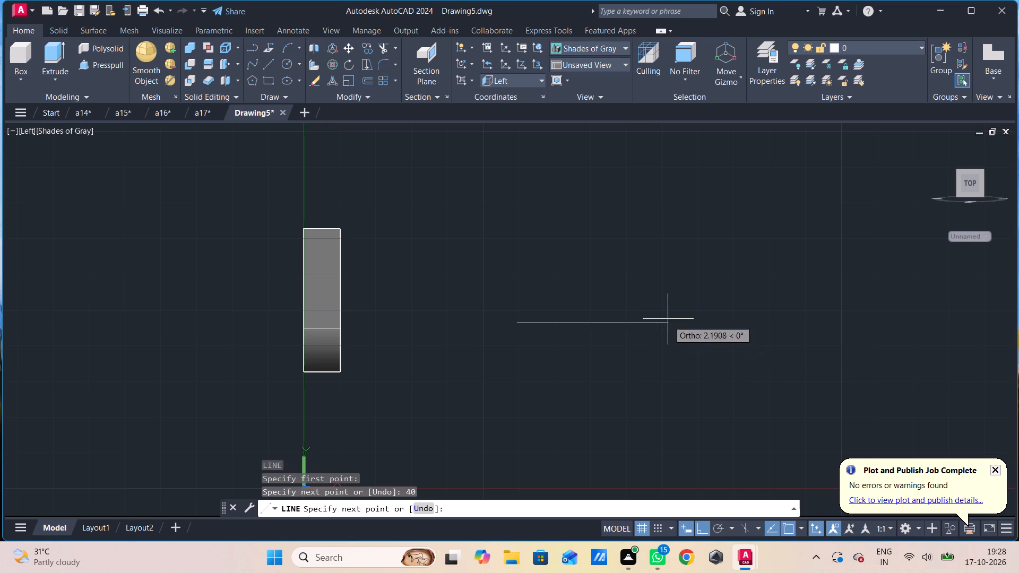
pyautogui.press('Escape')
# Draw connected lines from the base line's midpoint: 40 up, 15 right, and down to the base line's right end.
pyautogui.press('l')
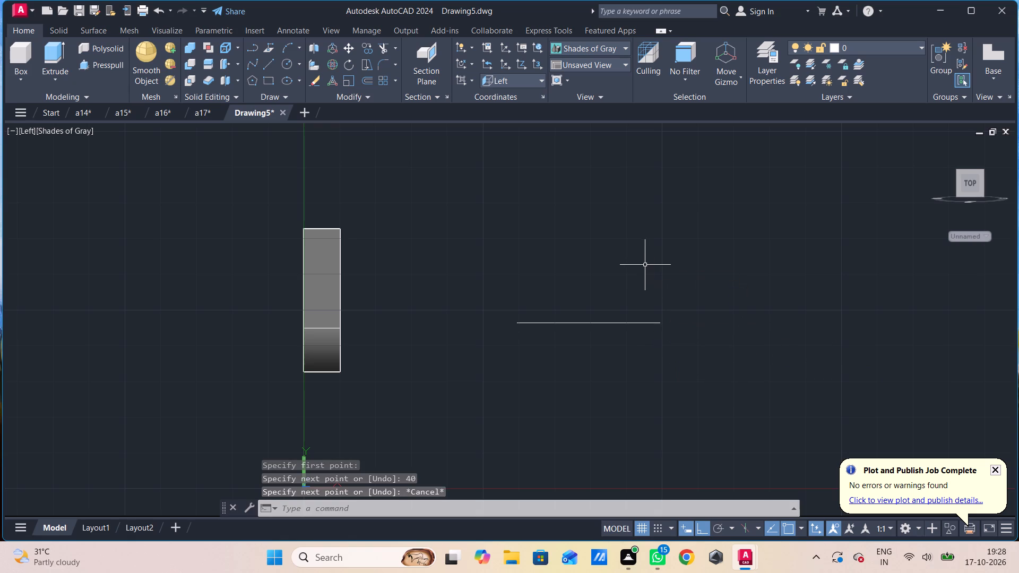
pyautogui.press('space')
pyautogui.click(592, 323)
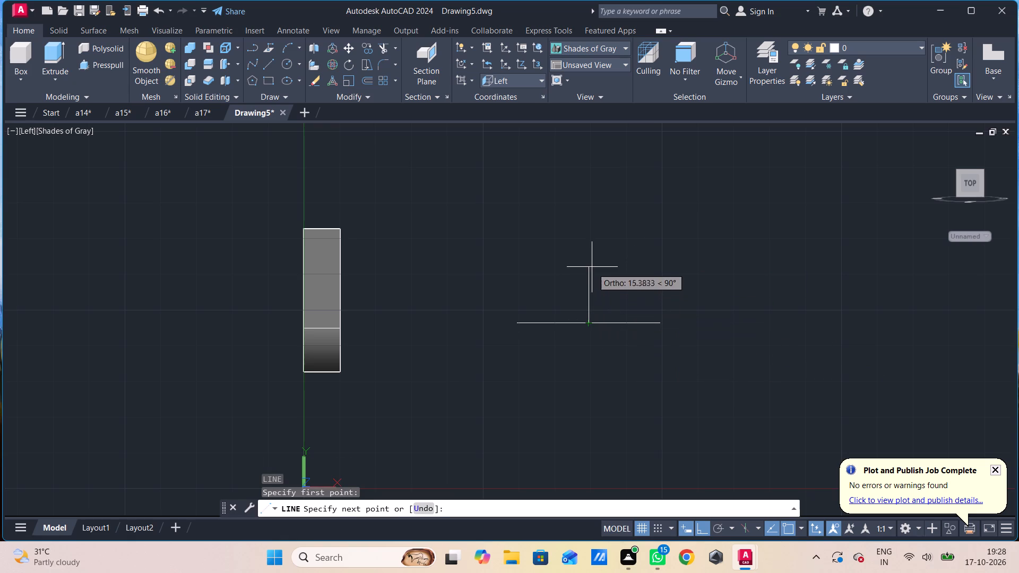
pyautogui.write('40')
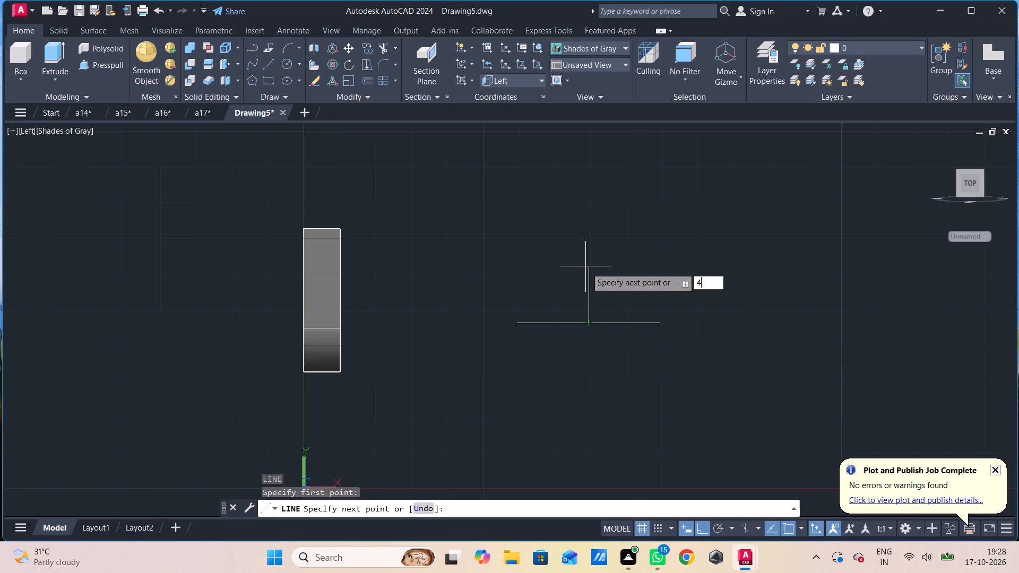
pyautogui.press('Return')
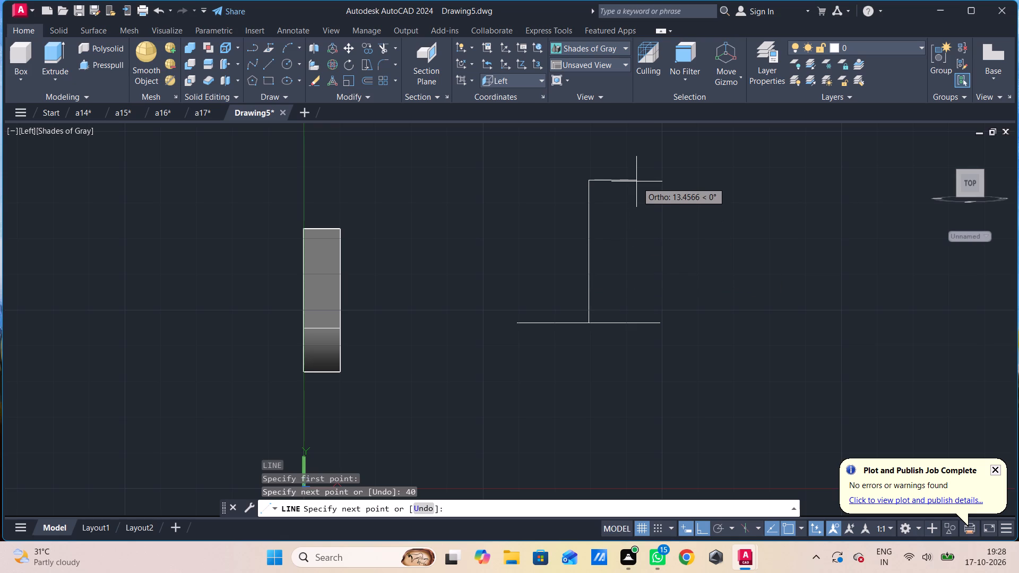
pyautogui.write('15')
pyautogui.press('Return')
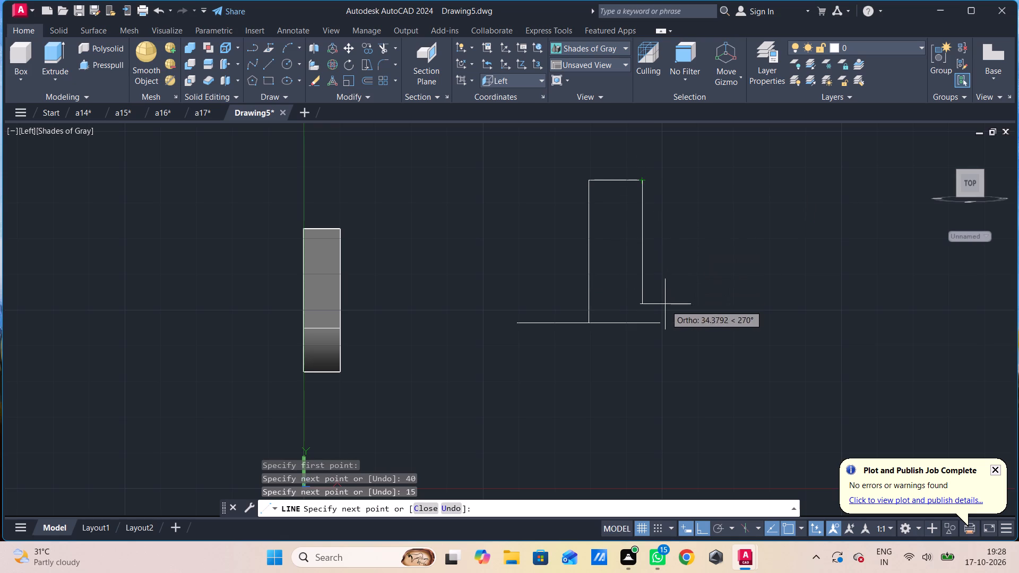
pyautogui.click(665, 327)
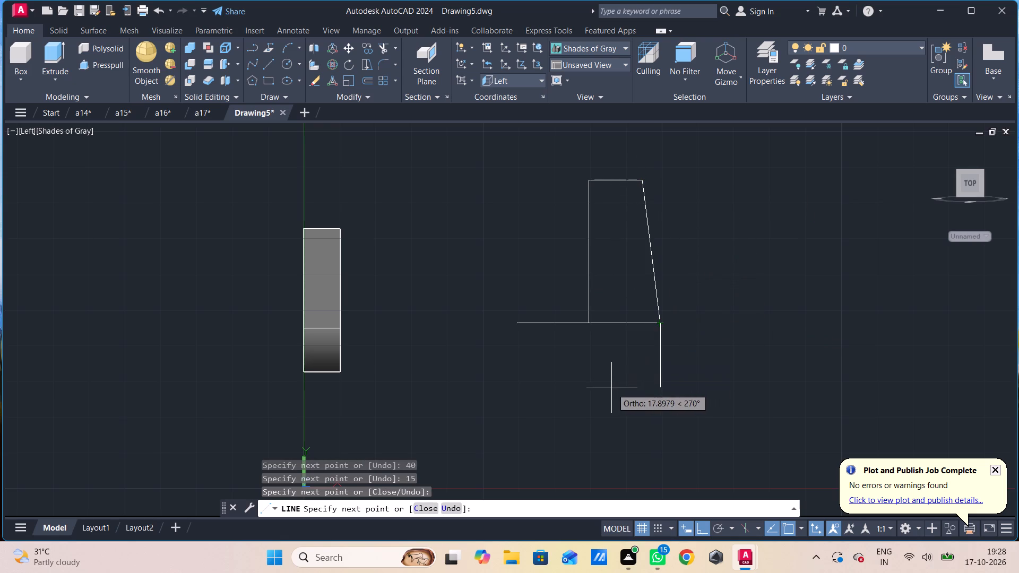
pyautogui.press('Escape')
# Draw a line 15 units left from the vertical line's top end, continuing down to the base line's left end.
pyautogui.press('space')
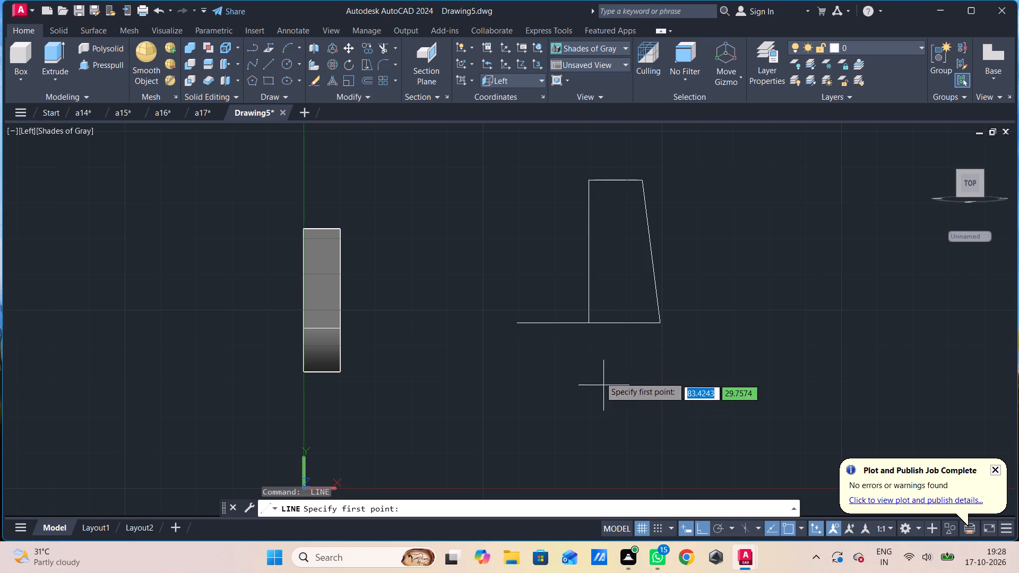
pyautogui.click(583, 181)
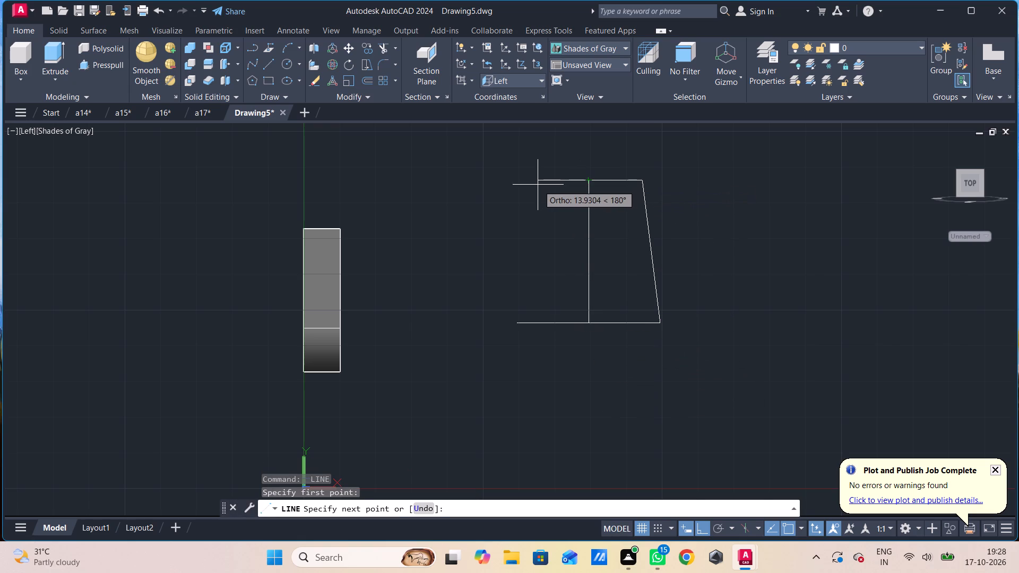
pyautogui.write('12')
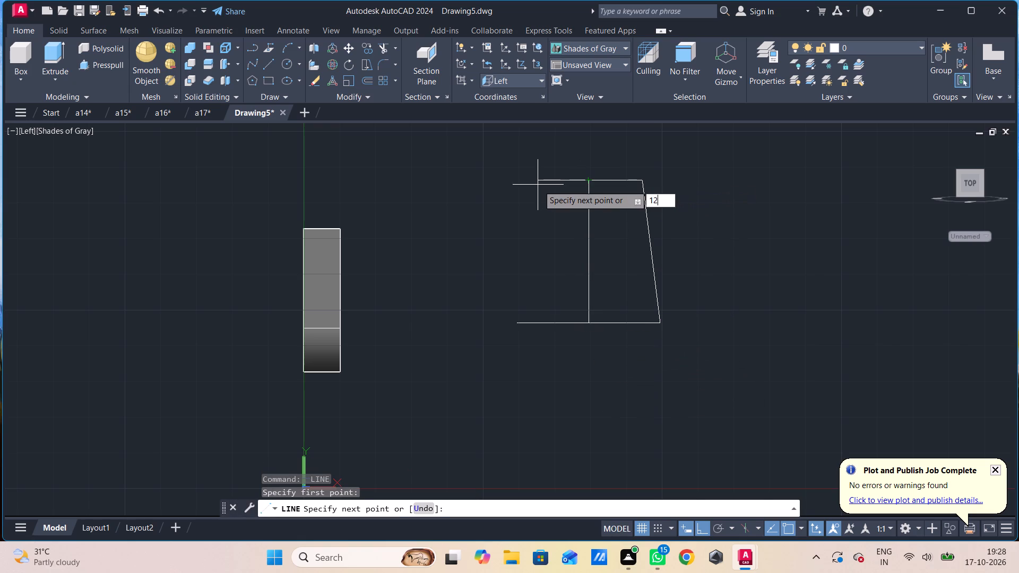
pyautogui.press('BackSpace')
pyautogui.press('5')
pyautogui.press('Return')
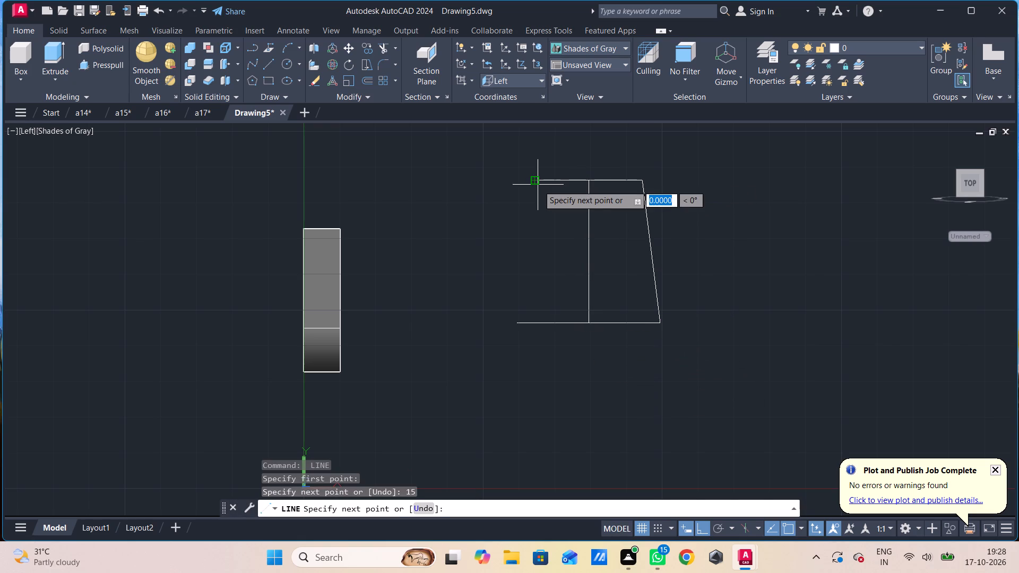
pyautogui.click(522, 325)
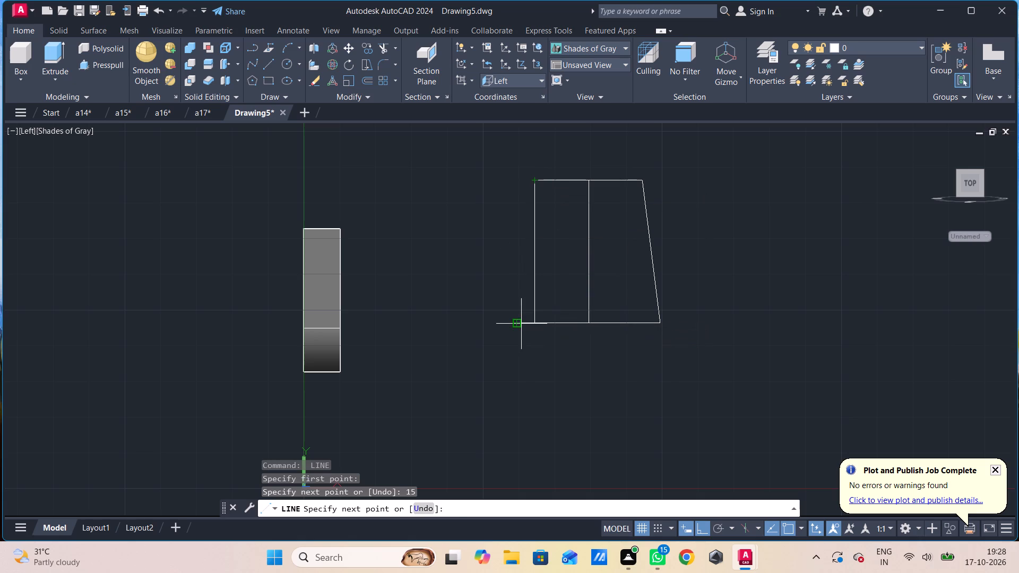
pyautogui.press('Escape')
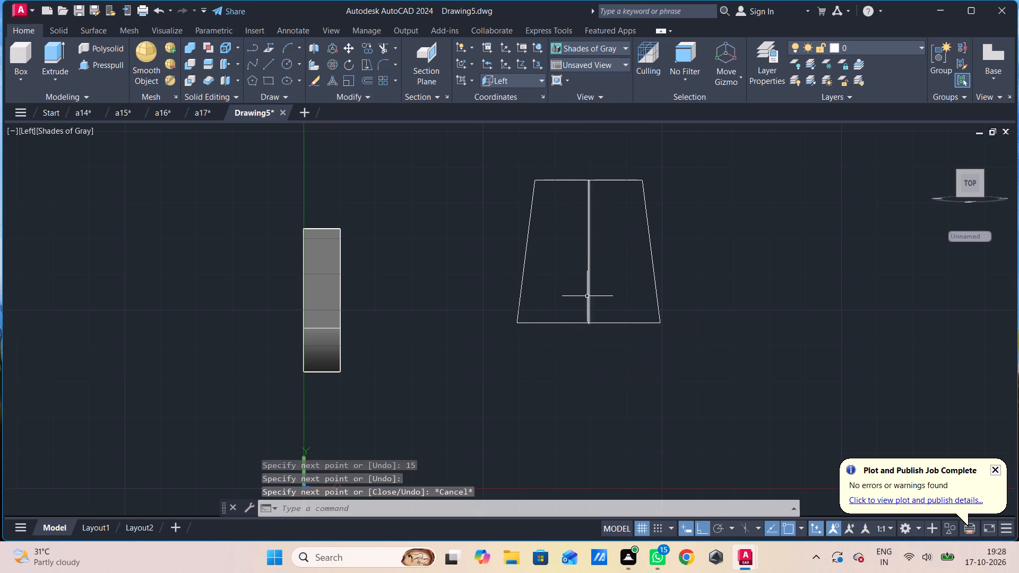
# Delete the vertical construction line in the middle of the trapezoid.
pyautogui.click(588, 297)
pyautogui.press('Delete')
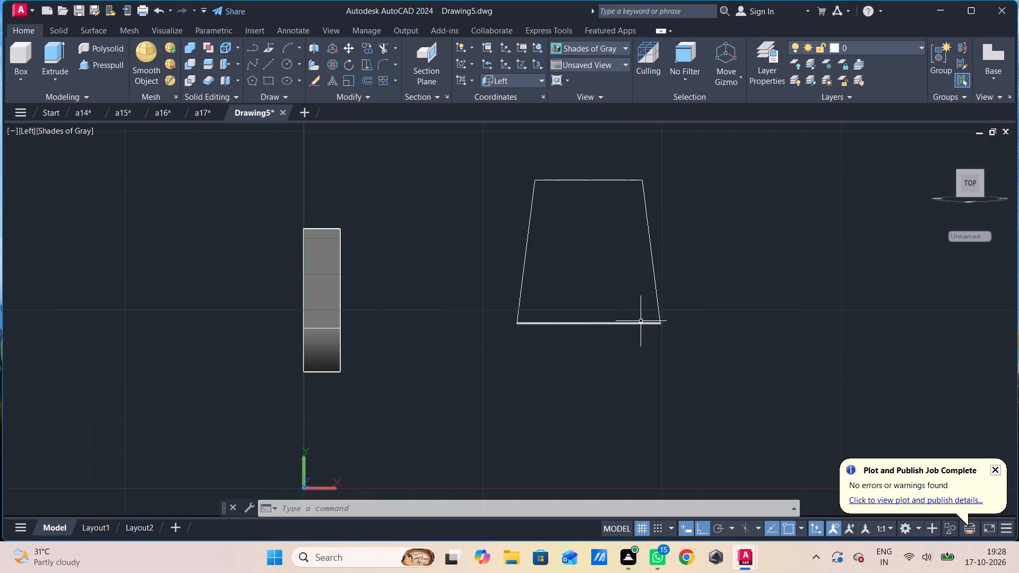
# Draw a 20-unit vertical line upward from the midpoint of the trapezoid's bottom edge.
pyautogui.write('l')
pyautogui.press('space')
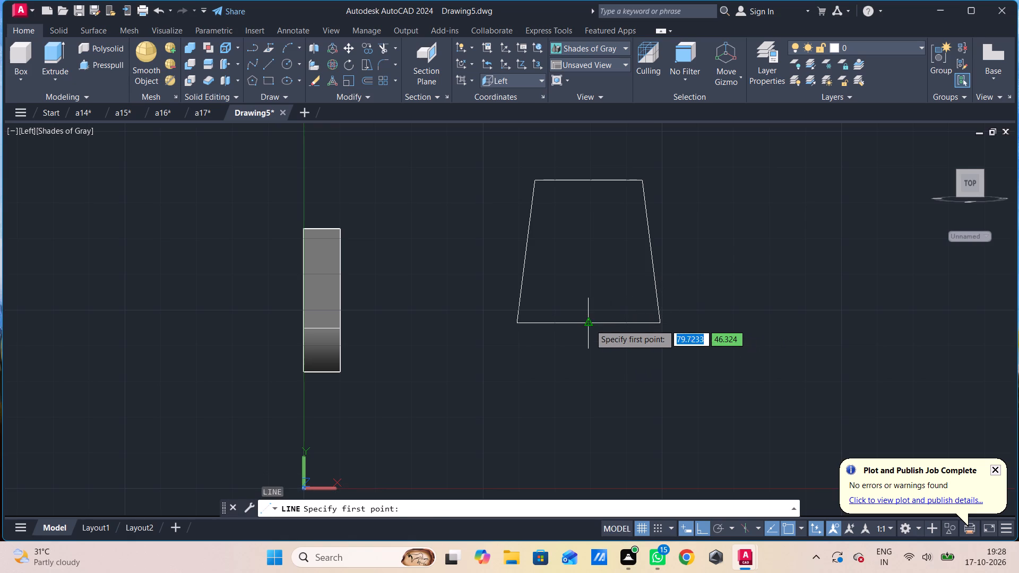
pyautogui.click(590, 324)
pyautogui.write('20')
pyautogui.press('Return')
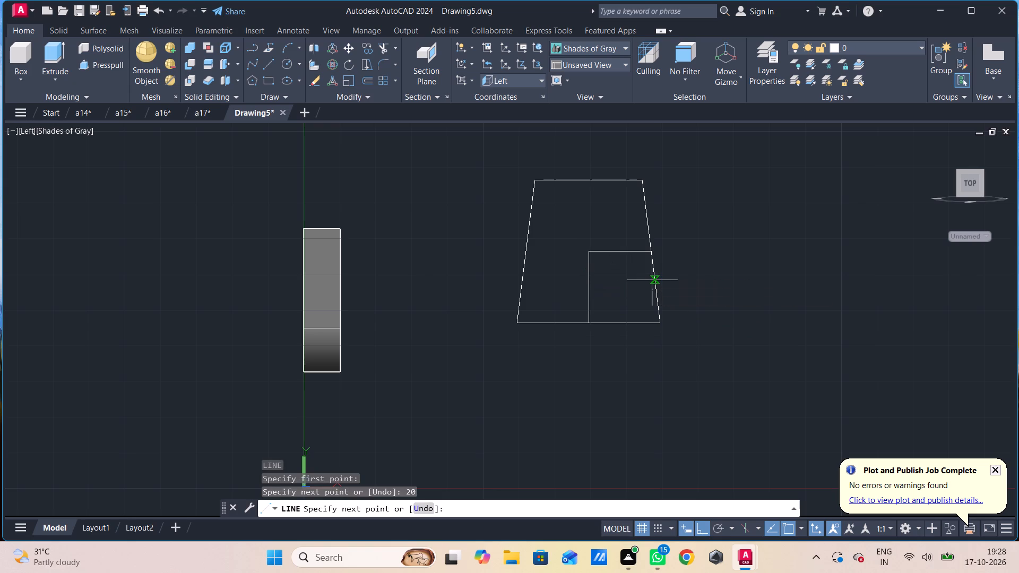
pyautogui.press('Escape')
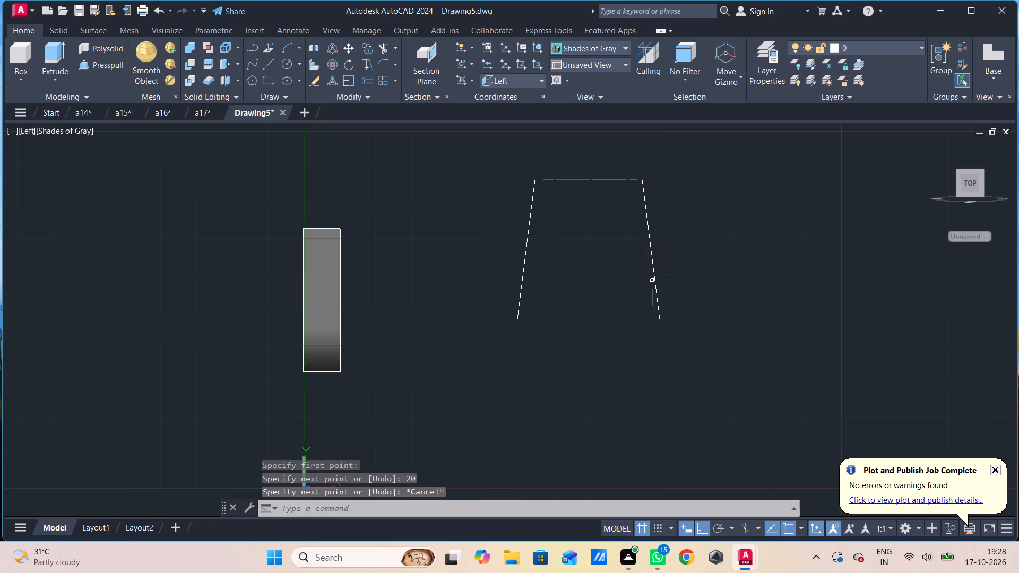
# Draw a circle of radius 7.5 centred on the upper end of the 20-unit vertical line.
pyautogui.press('c')
pyautogui.press('space')
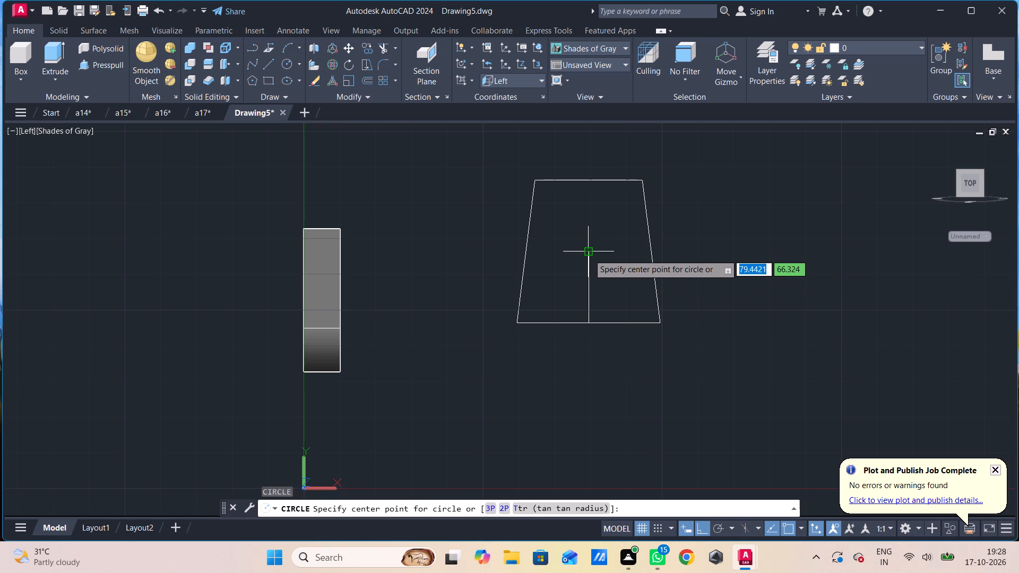
pyautogui.click(589, 254)
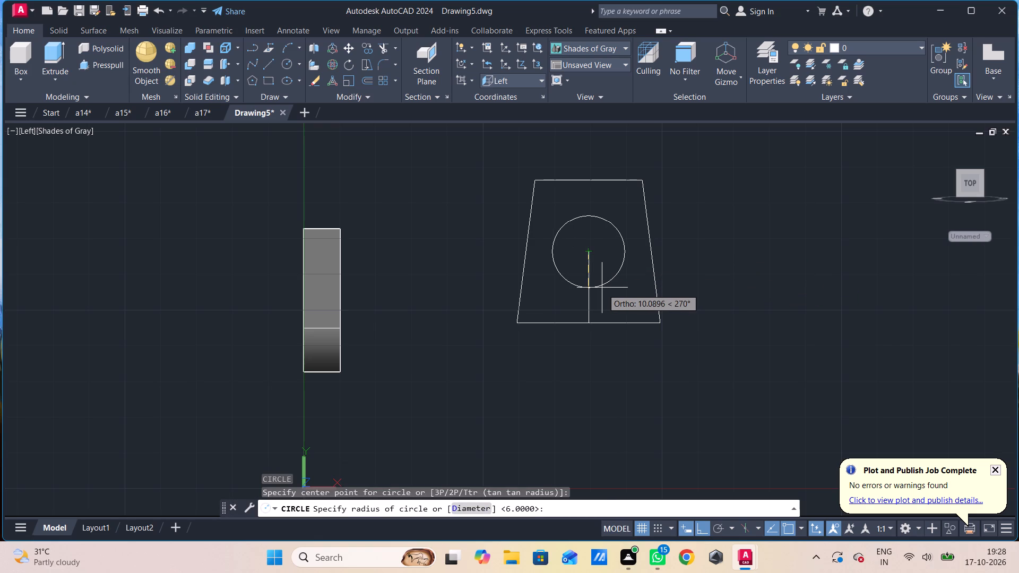
pyautogui.press('7')
pyautogui.write('.5')
pyautogui.press('Return')
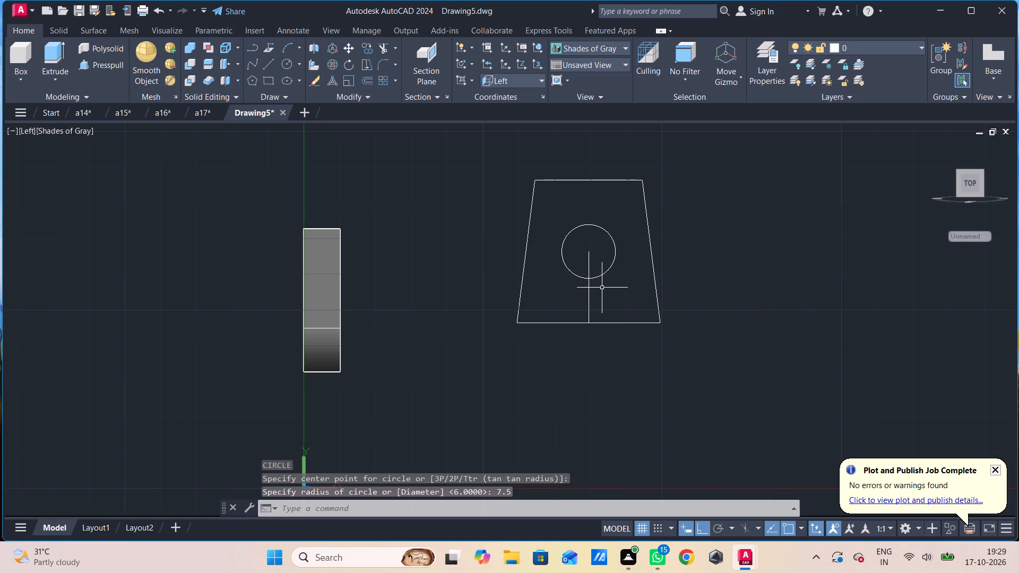
# Delete the vertical construction line running from the trapezoid's bottom edge to the circle's centre.
pyautogui.click(587, 297)
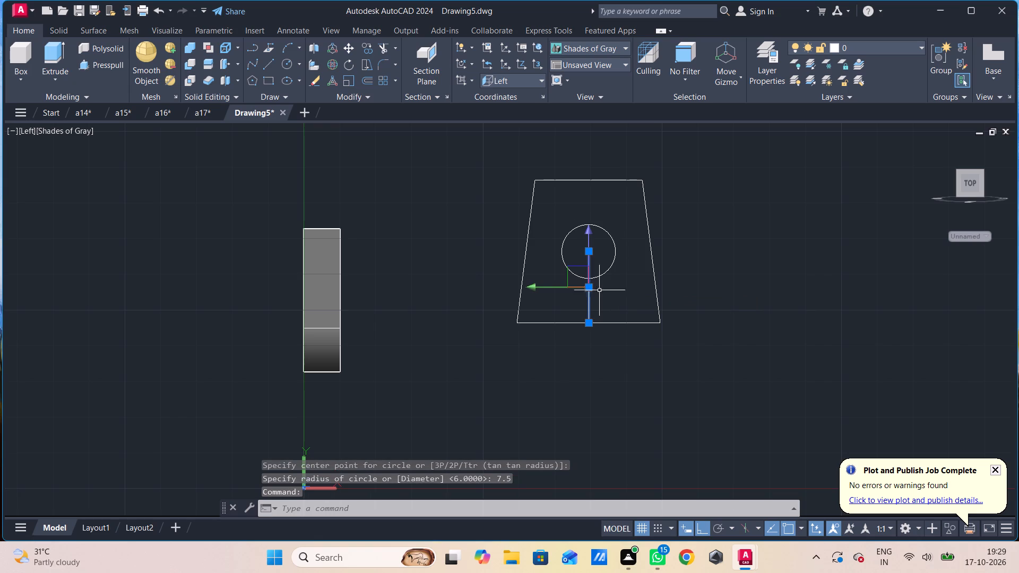
pyautogui.press('Delete')
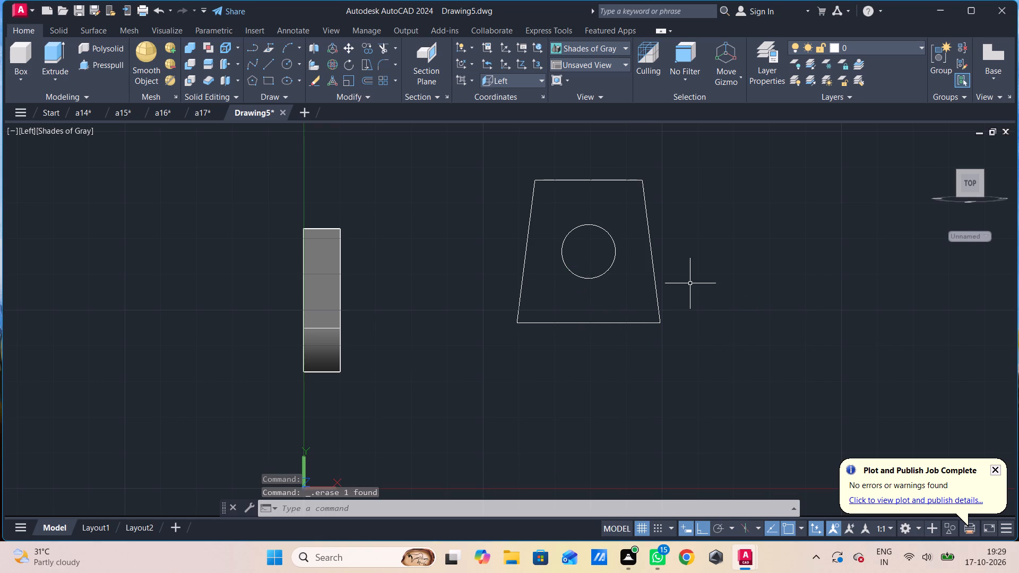
# Presspull the trapezoid area around the circle by 40, leaving the circular hole open through the block.
pyautogui.keyDown('shift'); pyautogui.moveTo(690, 284); pyautogui.dragTo(653, 302, button='middle'); pyautogui.keyUp('shift')
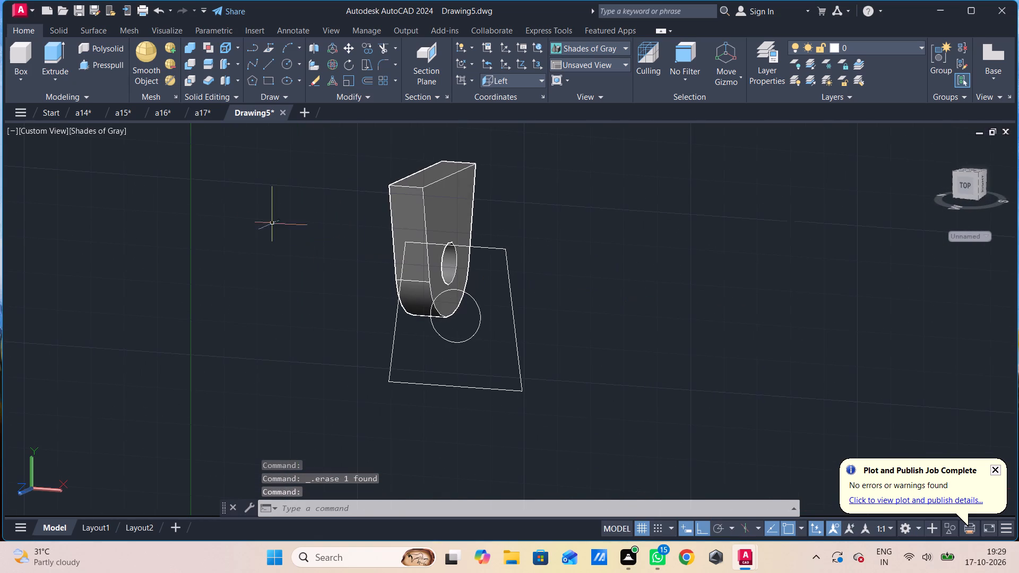
pyautogui.click(90, 71)
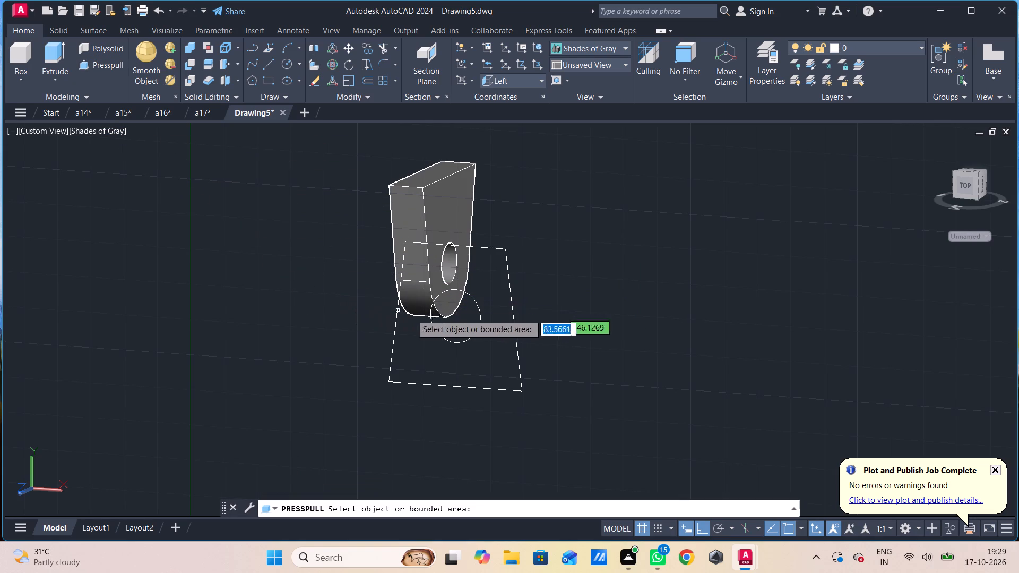
pyautogui.click(495, 305)
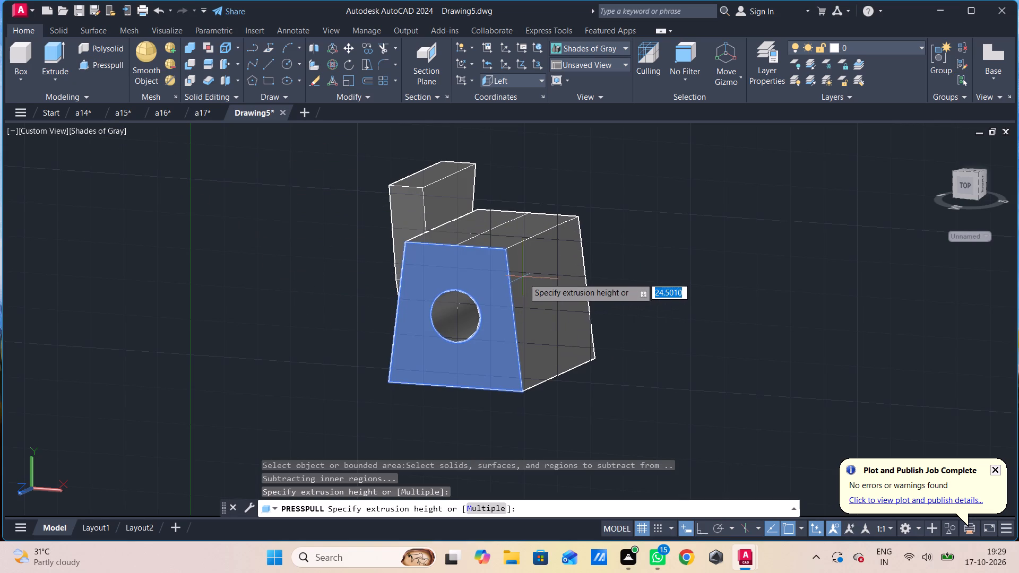
pyautogui.write('40')
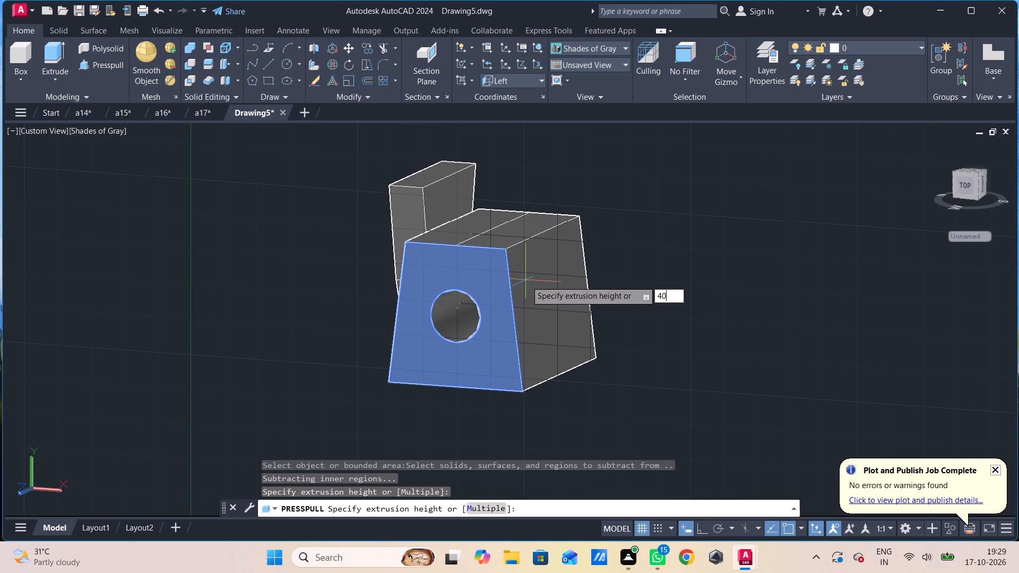
pyautogui.press('Return')
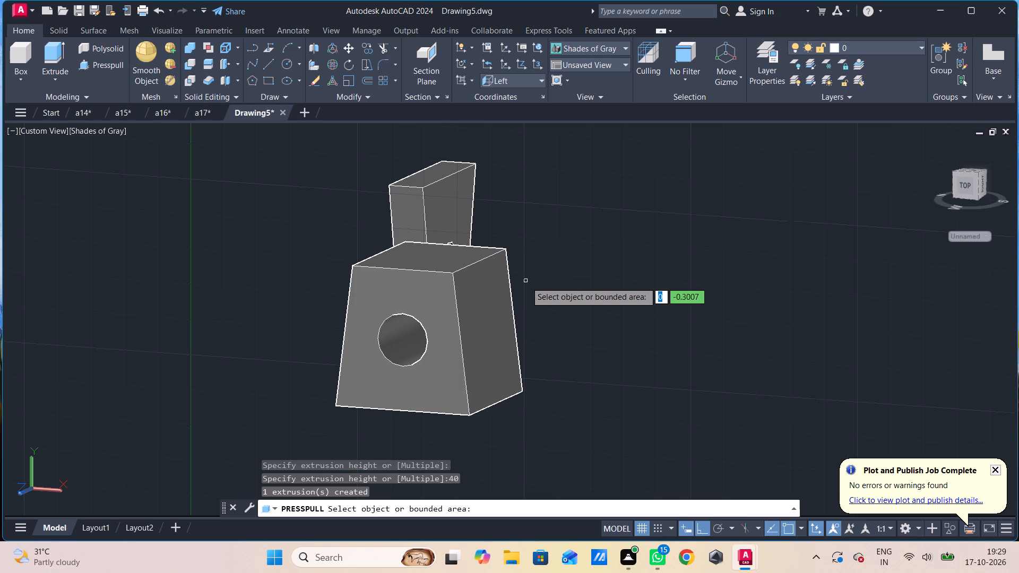
pyautogui.press('Escape')
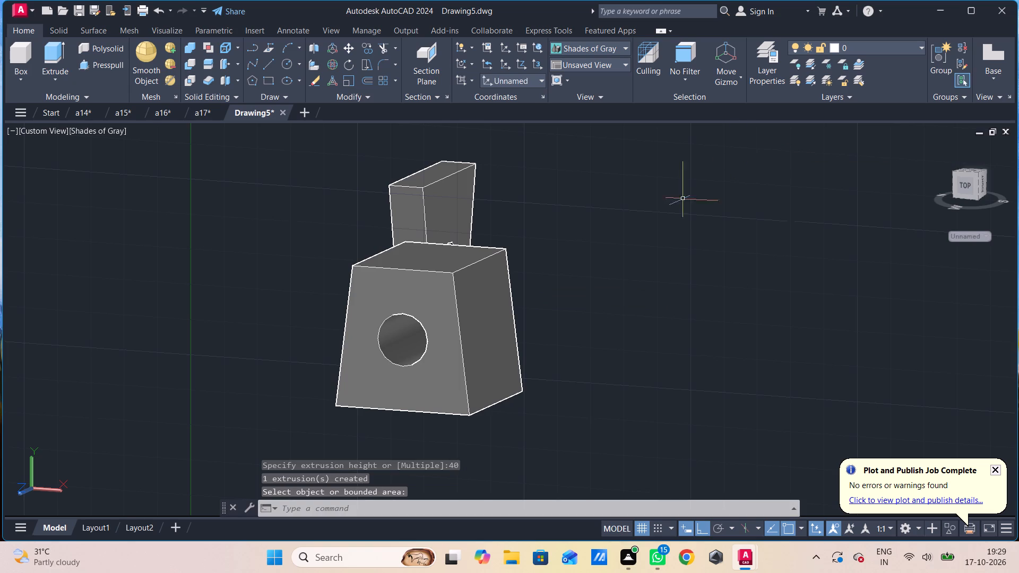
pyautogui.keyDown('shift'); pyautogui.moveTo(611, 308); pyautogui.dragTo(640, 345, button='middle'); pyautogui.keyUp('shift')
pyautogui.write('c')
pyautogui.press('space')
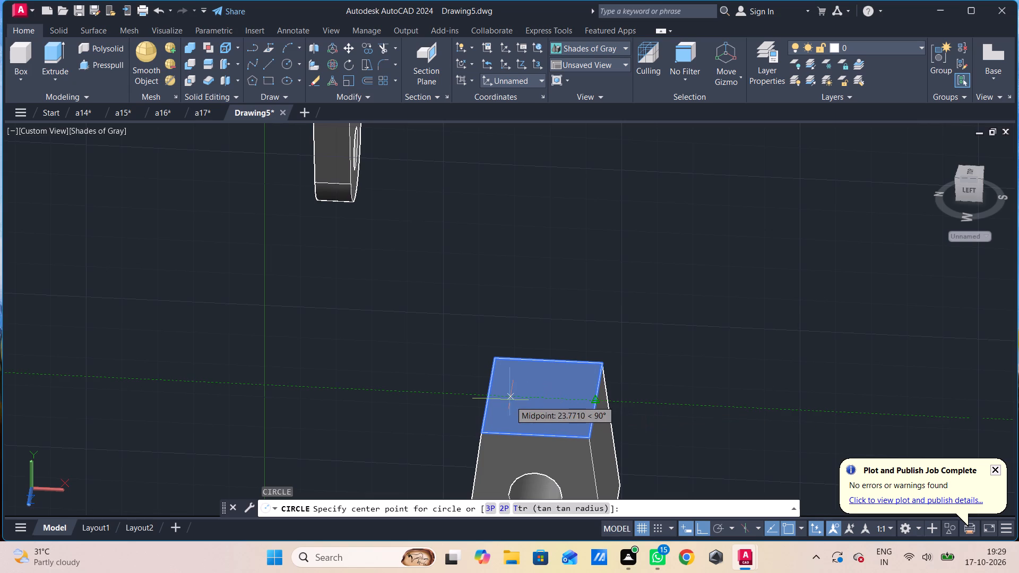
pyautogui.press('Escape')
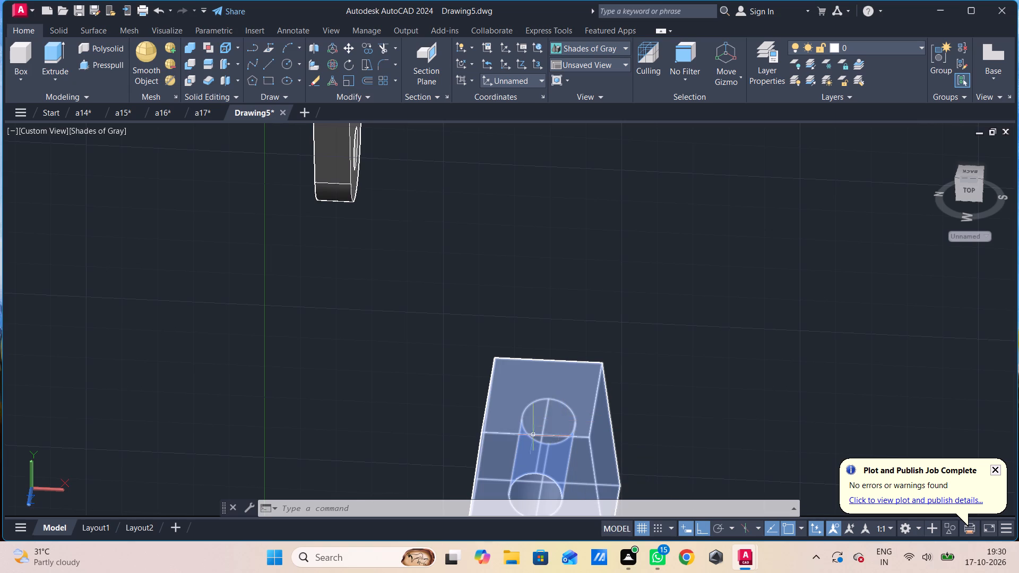
# Draw a 20-unit line across the block's top face, starting at the midpoint of its front edge.
pyautogui.press('l')
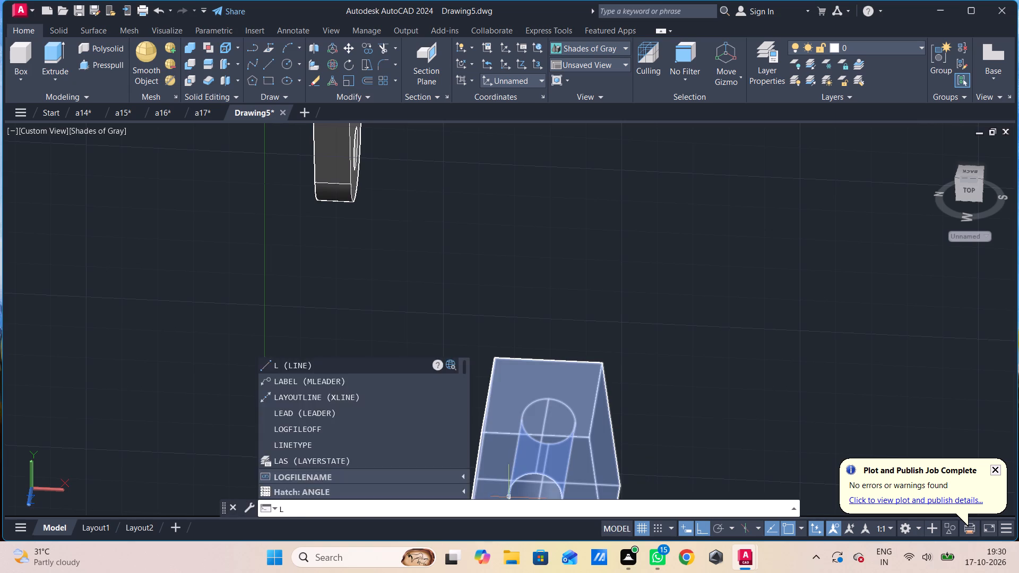
pyautogui.press('space')
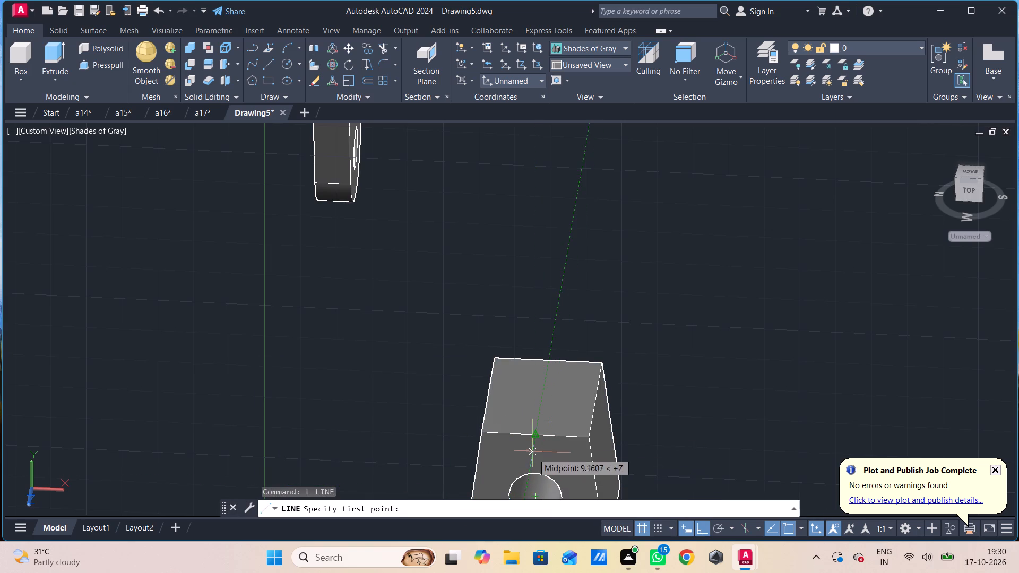
pyautogui.click(536, 435)
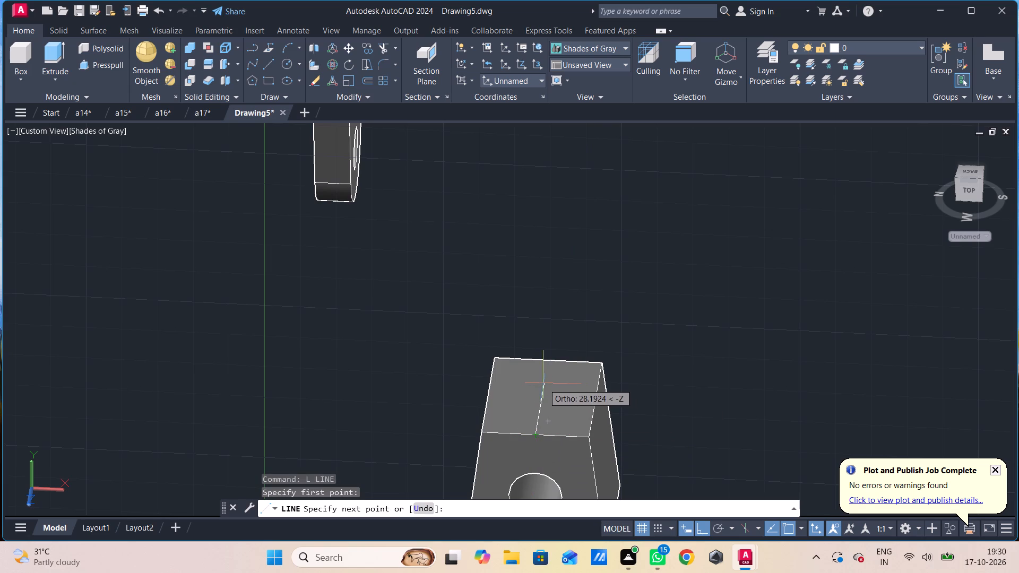
pyautogui.write('20')
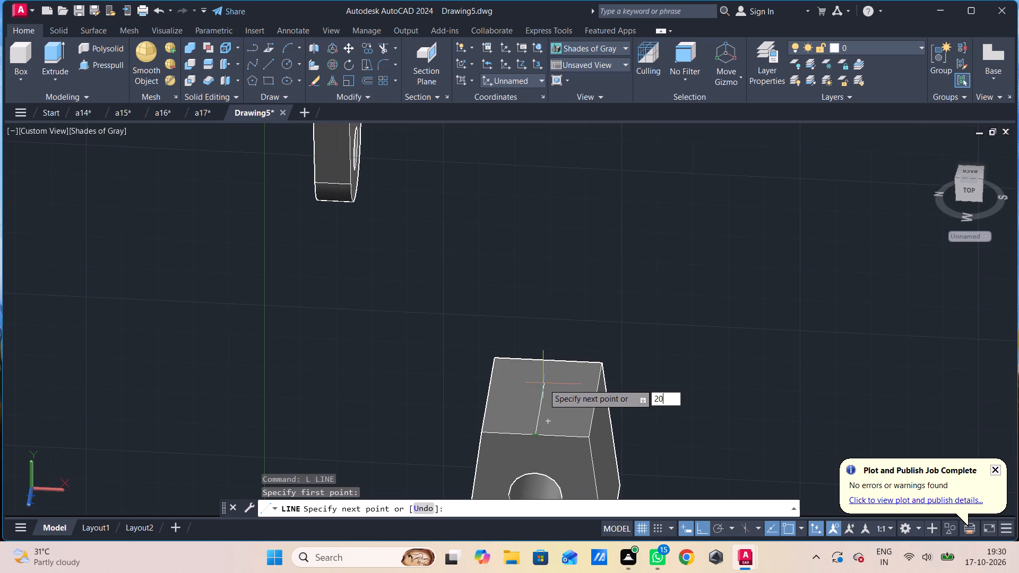
pyautogui.press('Return')
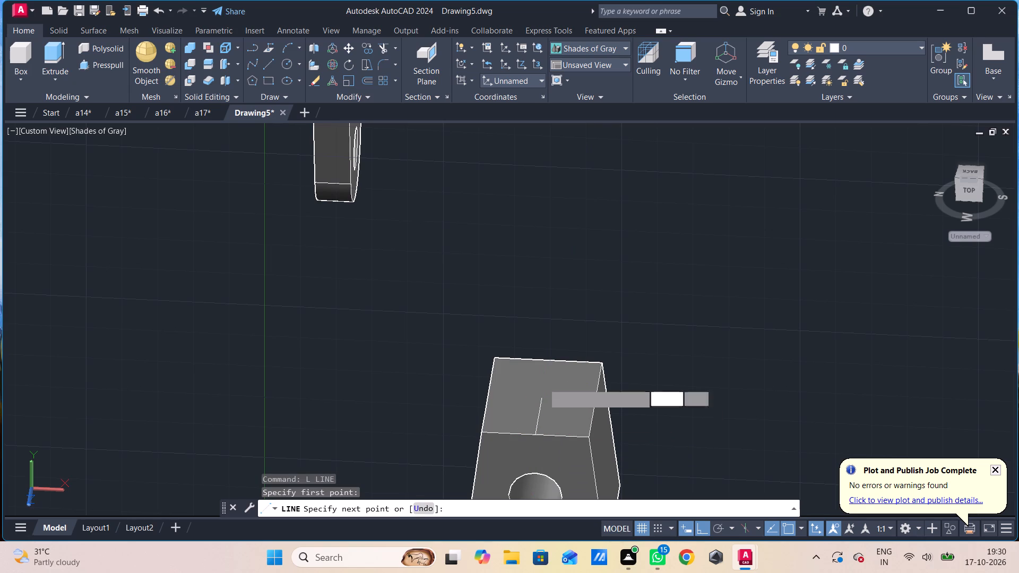
pyautogui.press('Escape')
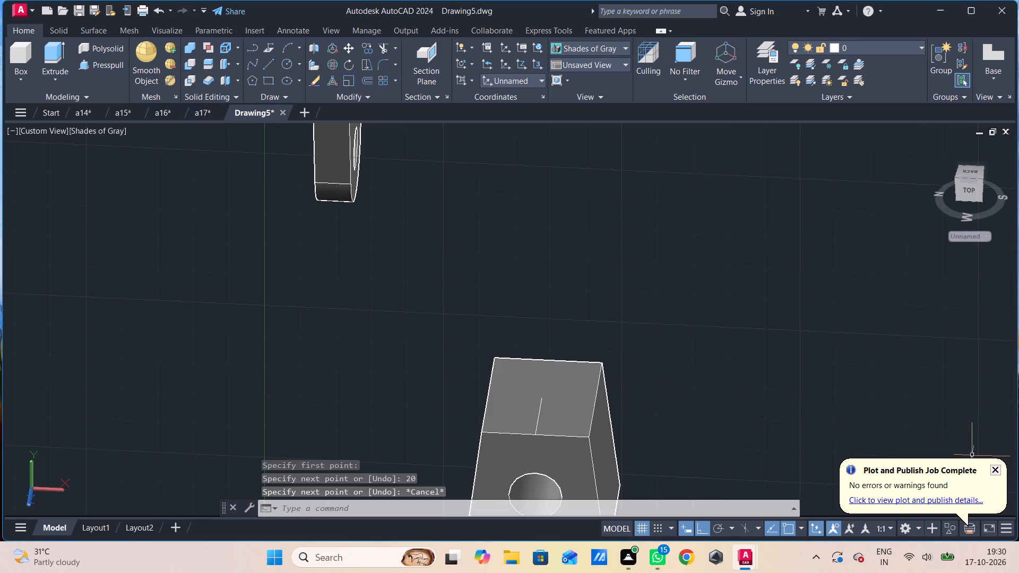
# Draw a circle of radius 7.5 on the block's top face, centred on the inner end of the 20-unit line.
pyautogui.press('c')
pyautogui.press('space')
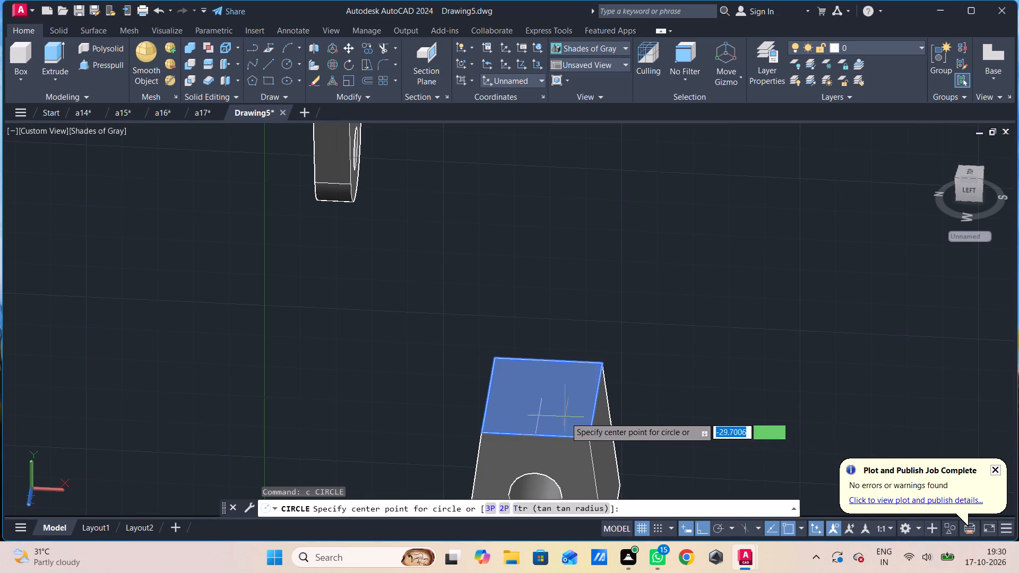
pyautogui.click(539, 400)
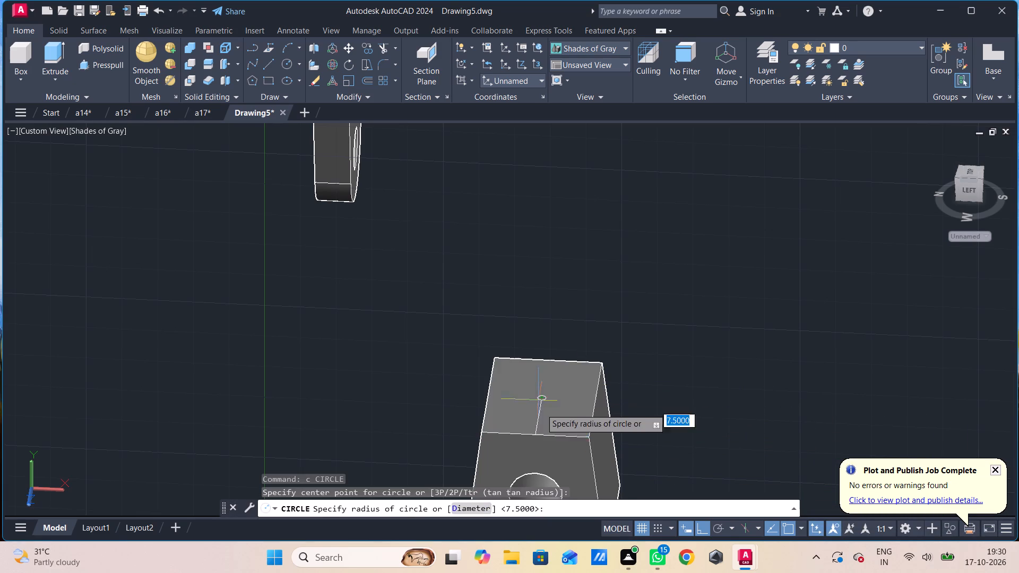
pyautogui.write('7.5')
pyautogui.press('Return')
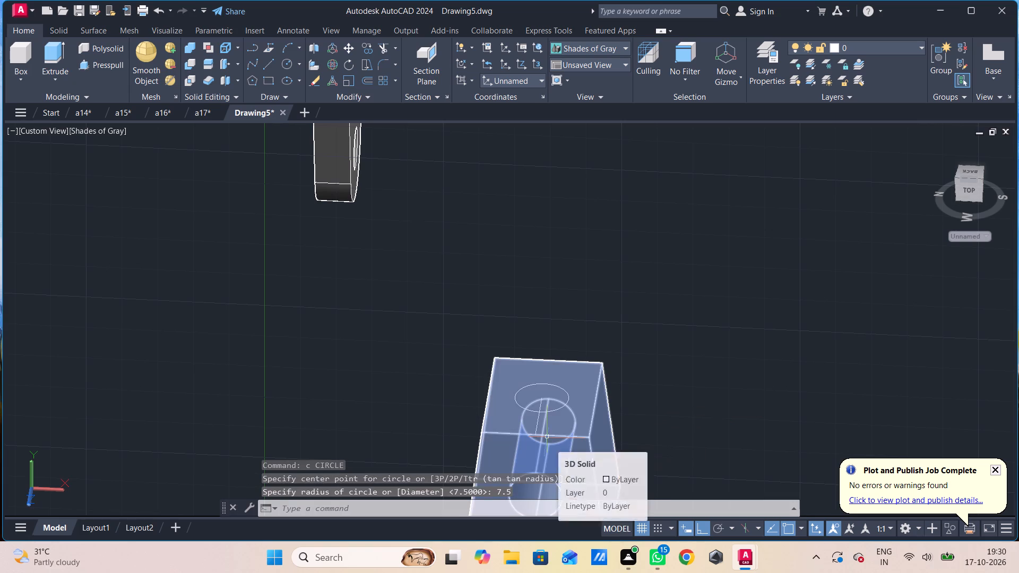
pyautogui.press('`')
pyautogui.press('`')
pyautogui.press('Escape')
pyautogui.press('Escape')
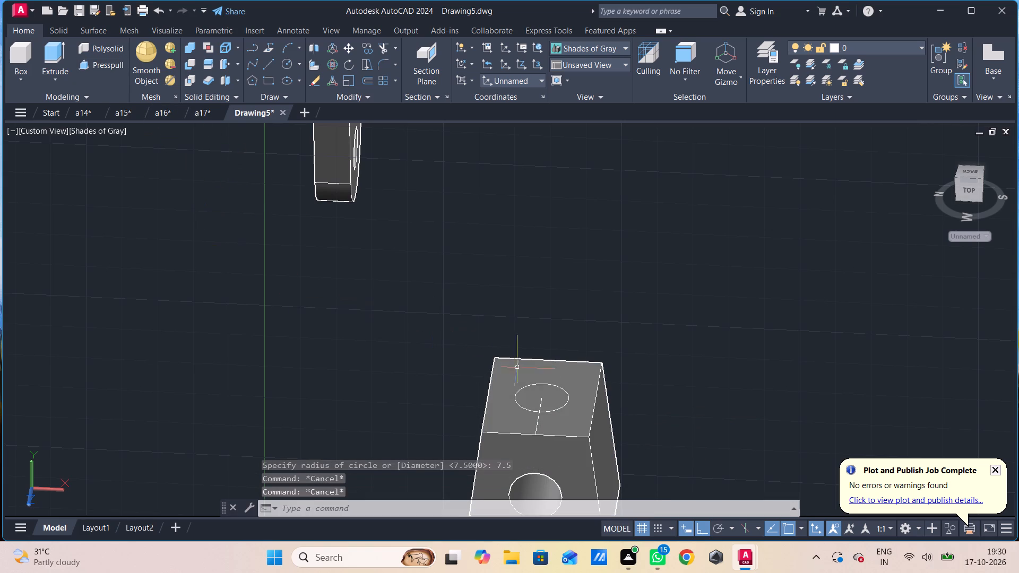
# Delete the 20-unit construction line on the block's top face.
pyautogui.click(538, 424)
pyautogui.press('Delete')
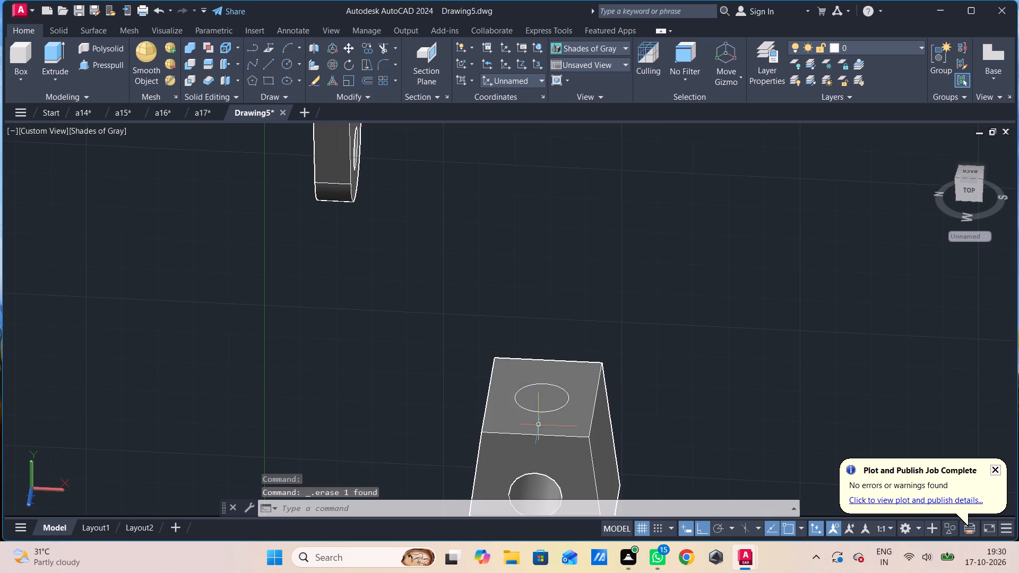
# Presspull the circle on the top face down through the block to cut a vertical hole.
pyautogui.click(100, 61)
pyautogui.click(538, 405)
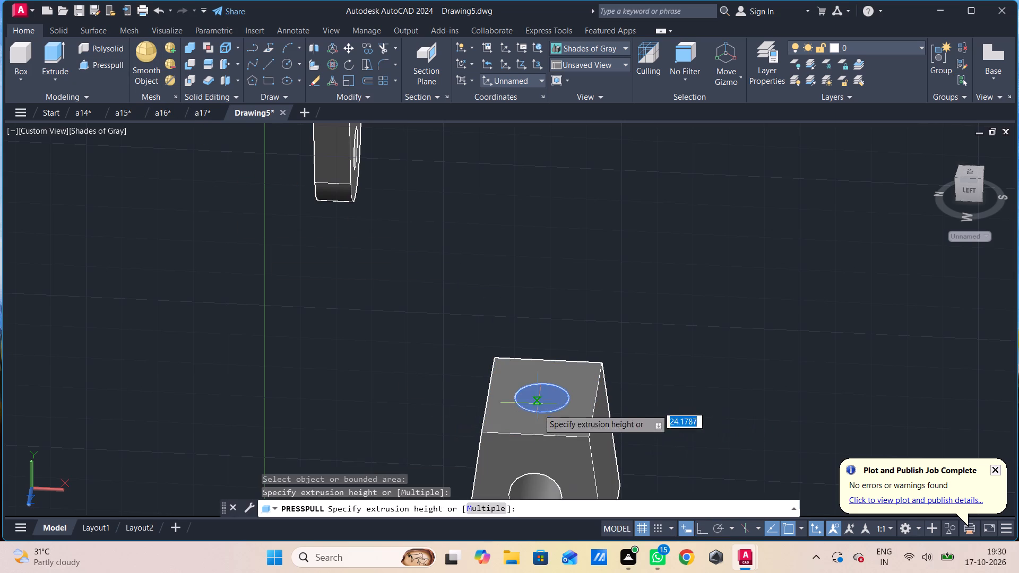
pyautogui.moveTo(537, 466); pyautogui.dragTo(567, 306, button='middle')
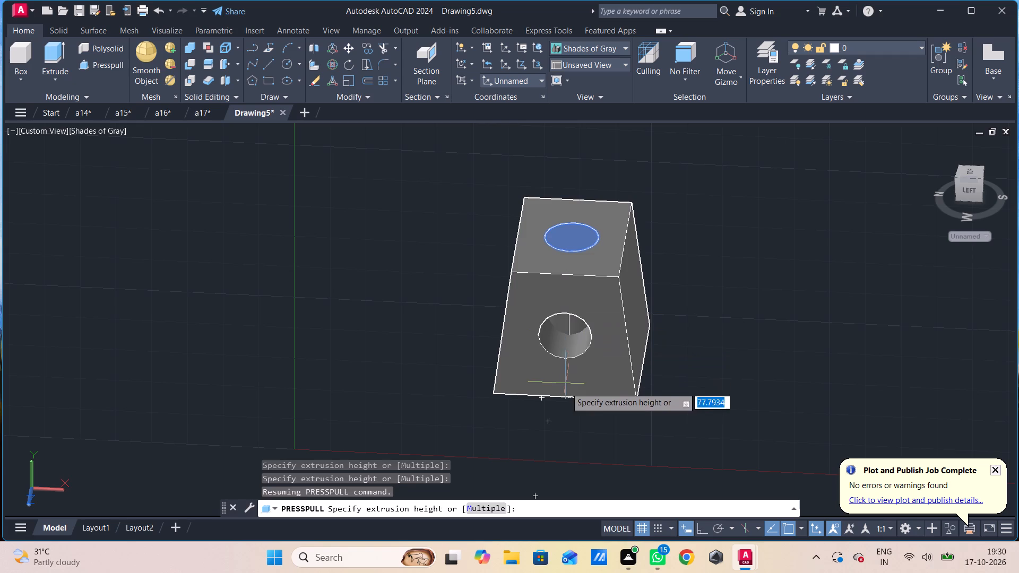
pyautogui.click(573, 443)
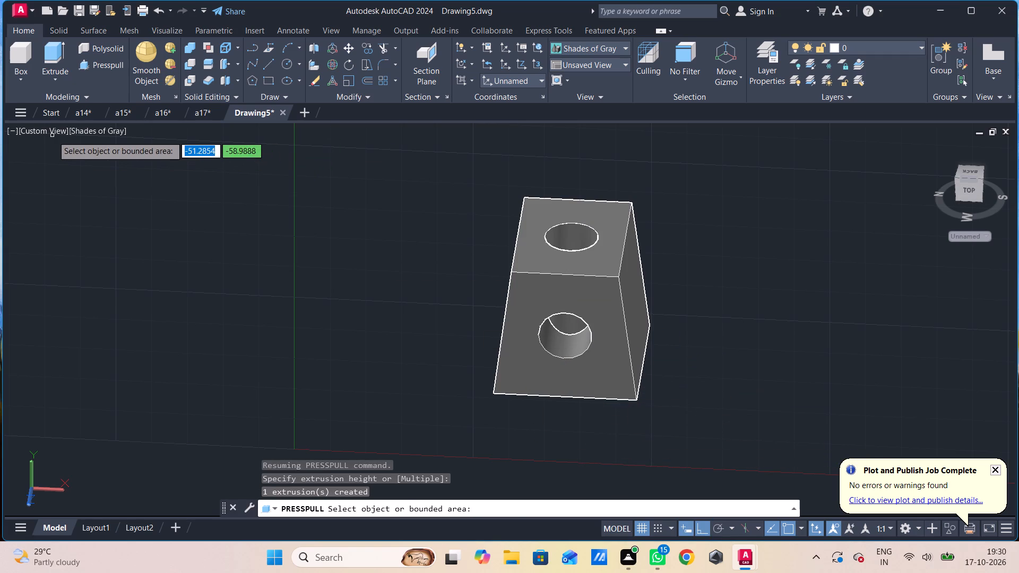
pyautogui.press('Escape')
# In Left view, draw a 5-unit line leftward along the trapezoid's bottom edge from its lower right corner.
pyautogui.click(42, 125)
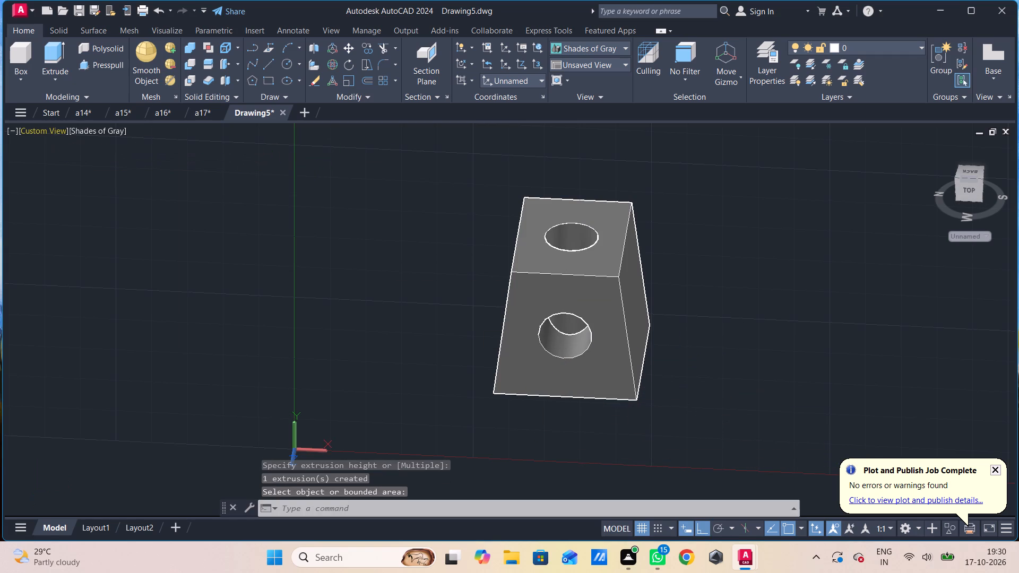
pyautogui.click(78, 193)
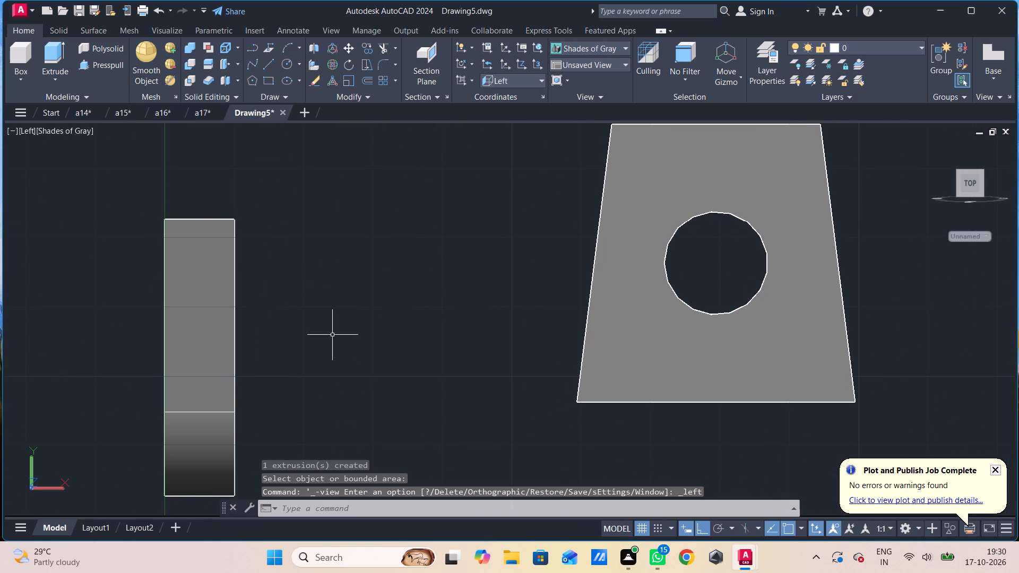
pyautogui.press('l')
pyautogui.press('Return')
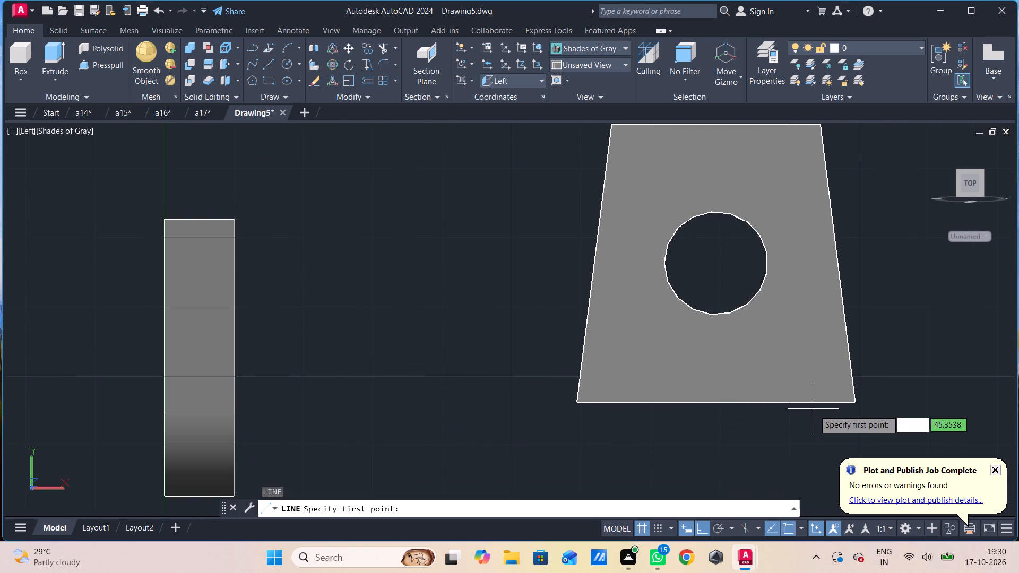
pyautogui.click(855, 403)
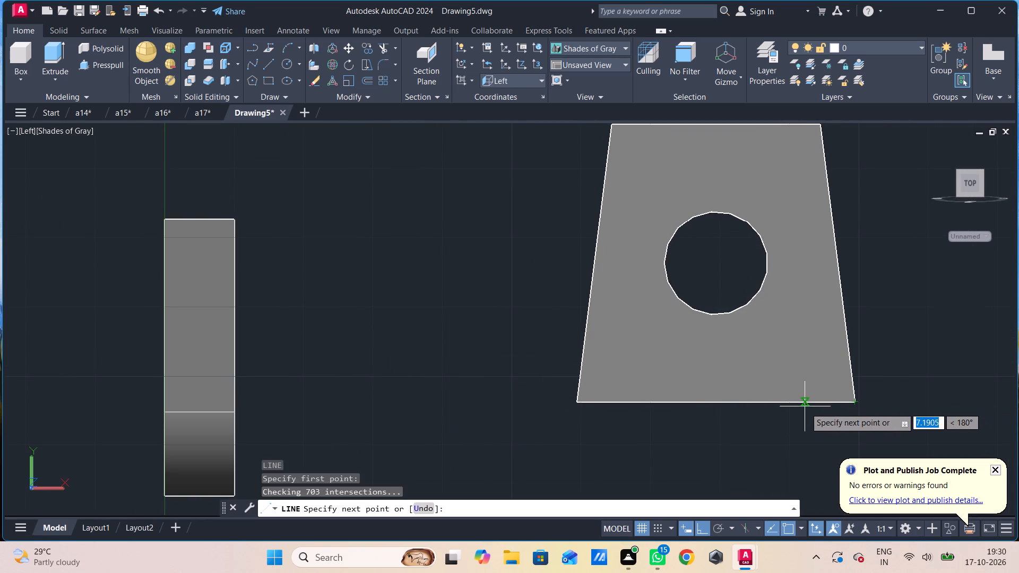
pyautogui.press('5')
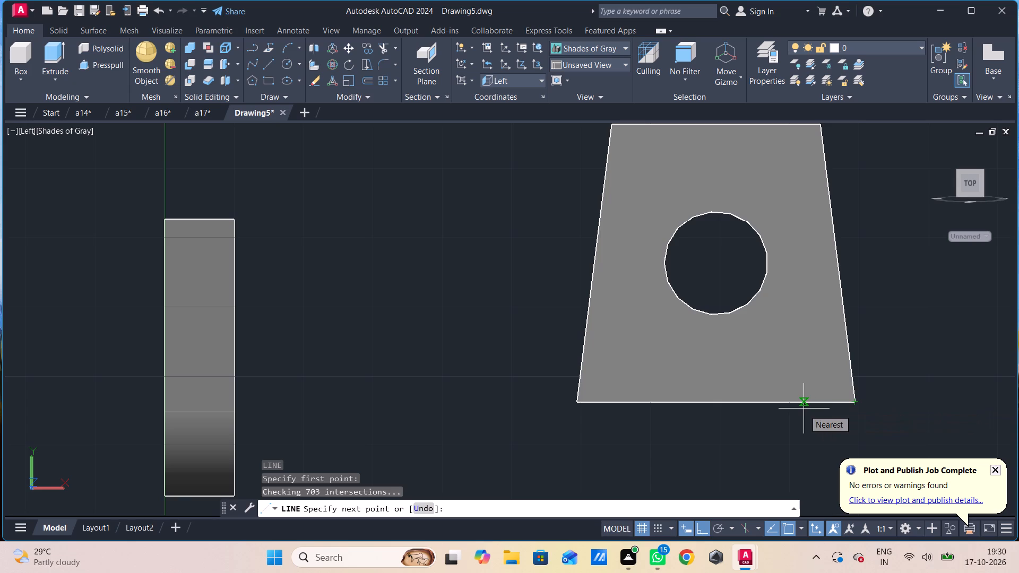
pyautogui.press('Return')
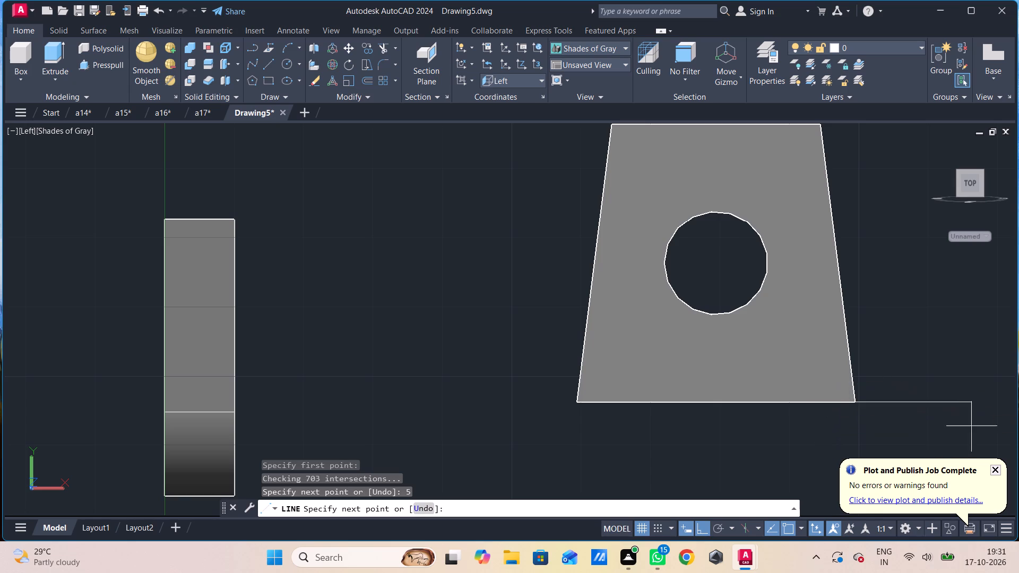
pyautogui.press('Escape')
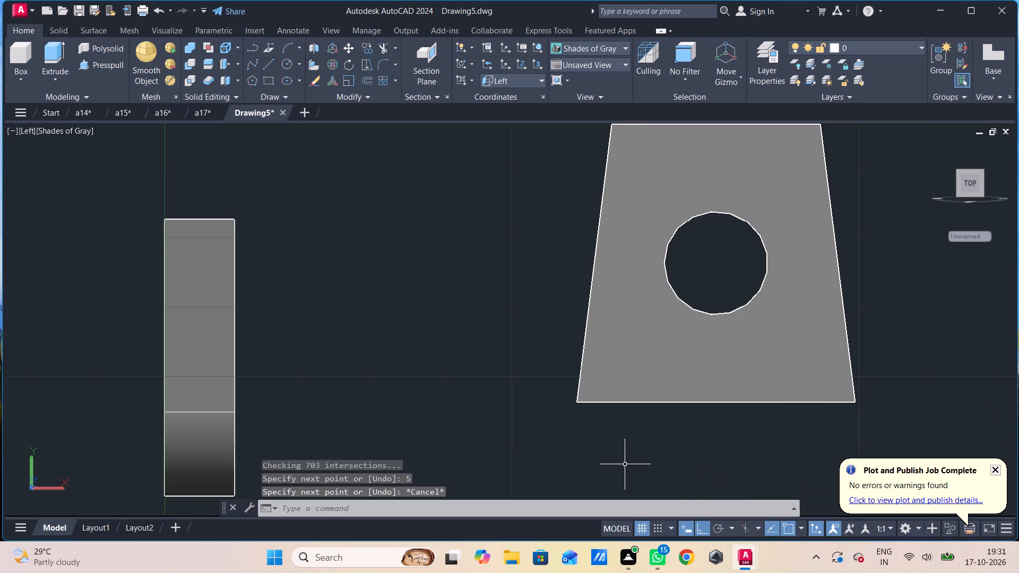
# Draw a 5-unit line rightward along the trapezoid's bottom edge from its lower left corner.
pyautogui.write('l')
pyautogui.press('space')
pyautogui.click(581, 403)
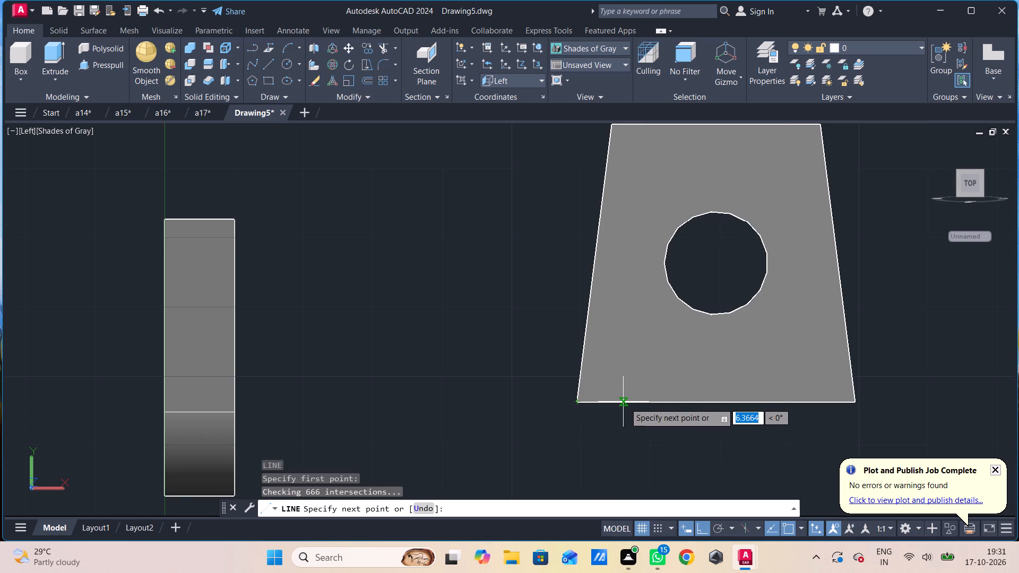
pyautogui.press('5')
pyautogui.press('Return')
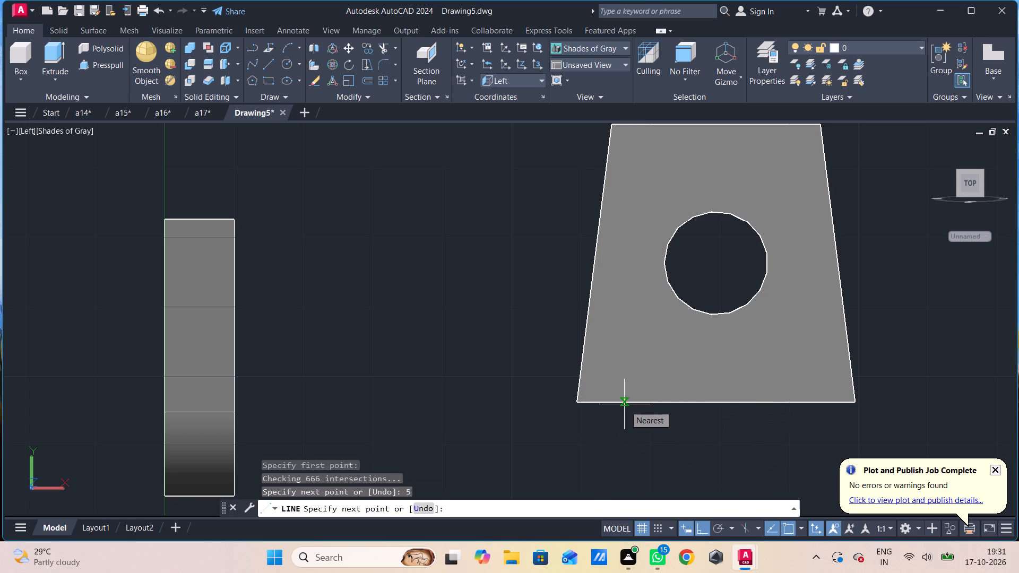
# Move the round-ended plate by its upper right corner to the end of the 5-unit line near the trapezoid's lower right corner.
pyautogui.press('Escape')
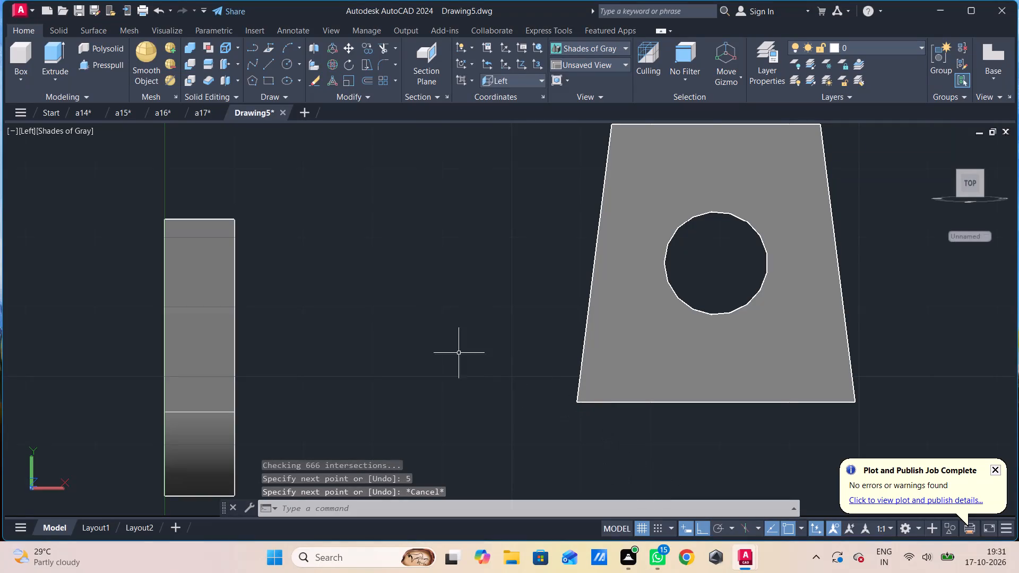
pyautogui.click(213, 233)
pyautogui.press('m')
pyautogui.press('space')
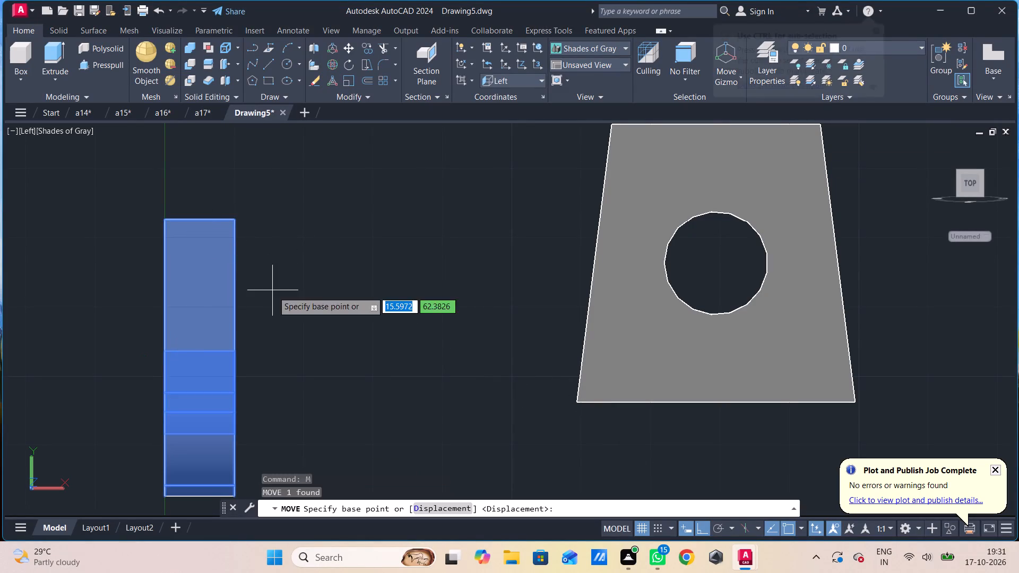
pyautogui.click(236, 219)
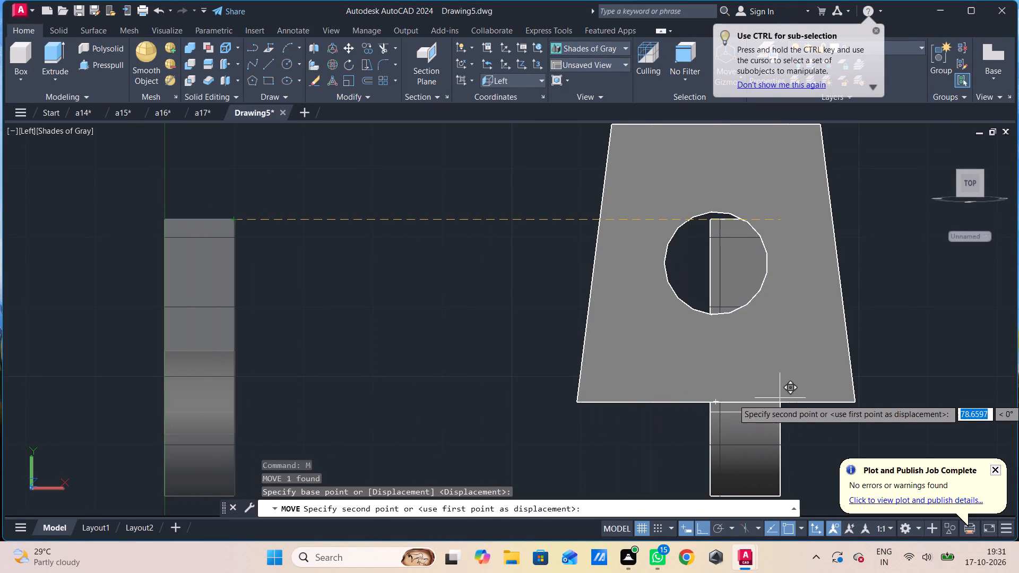
pyautogui.click(817, 404)
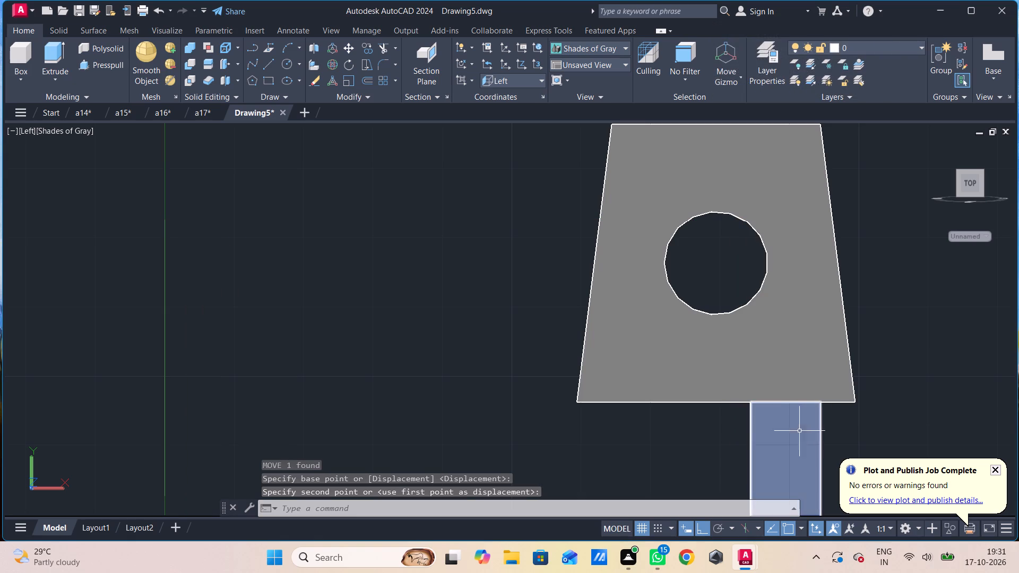
# Copy the round-ended plate from its upper left corner to the end of the 5-unit line near the trapezoid's lower left corner.
pyautogui.click(790, 427)
pyautogui.write('co')
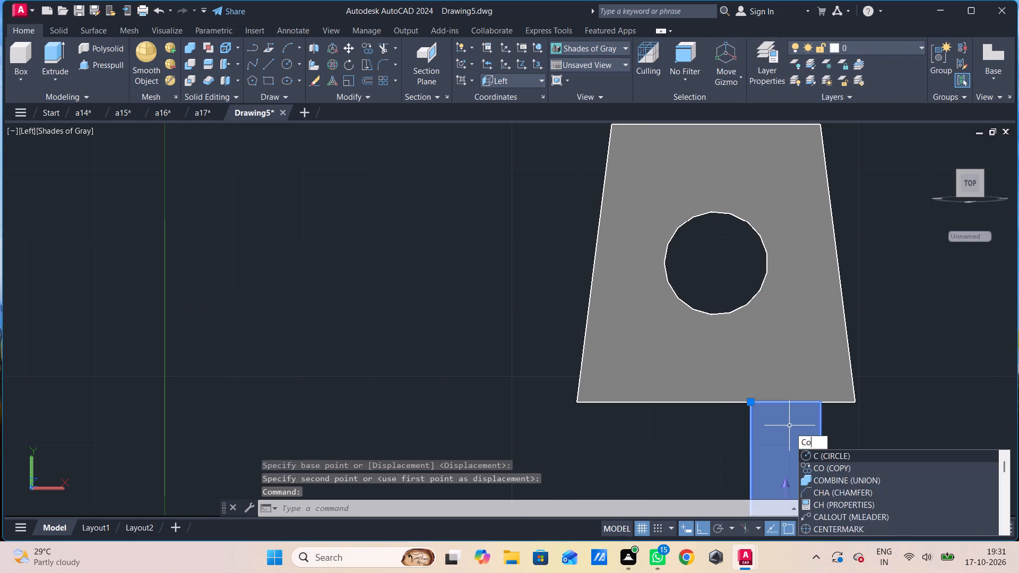
pyautogui.press('space')
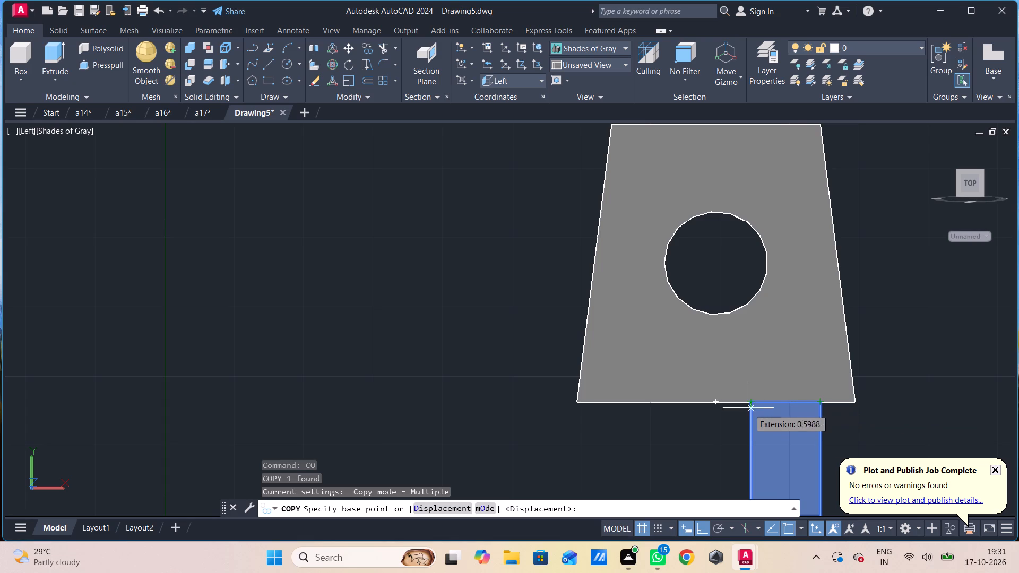
pyautogui.scroll(2, 750, 402)
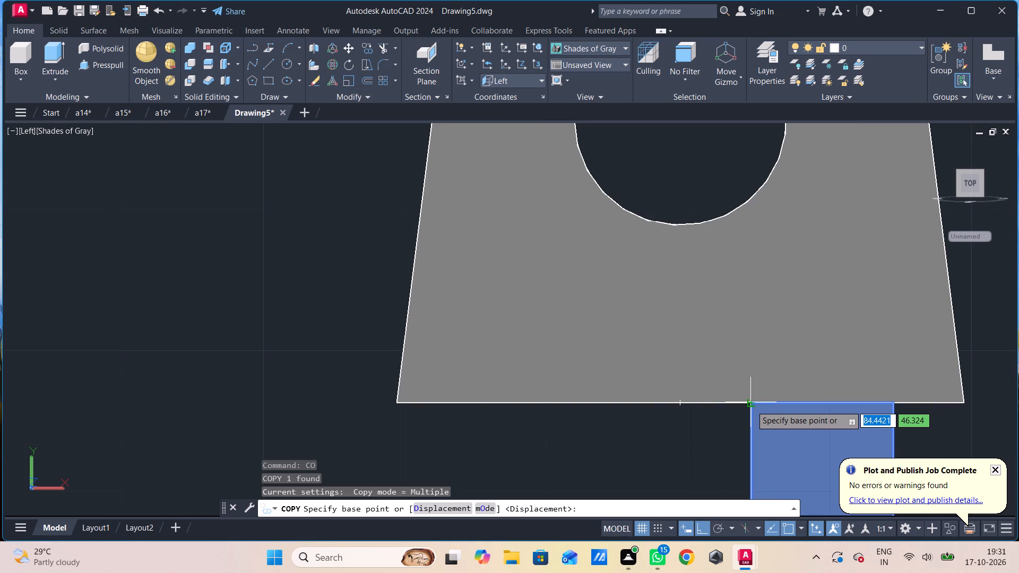
pyautogui.click(751, 403)
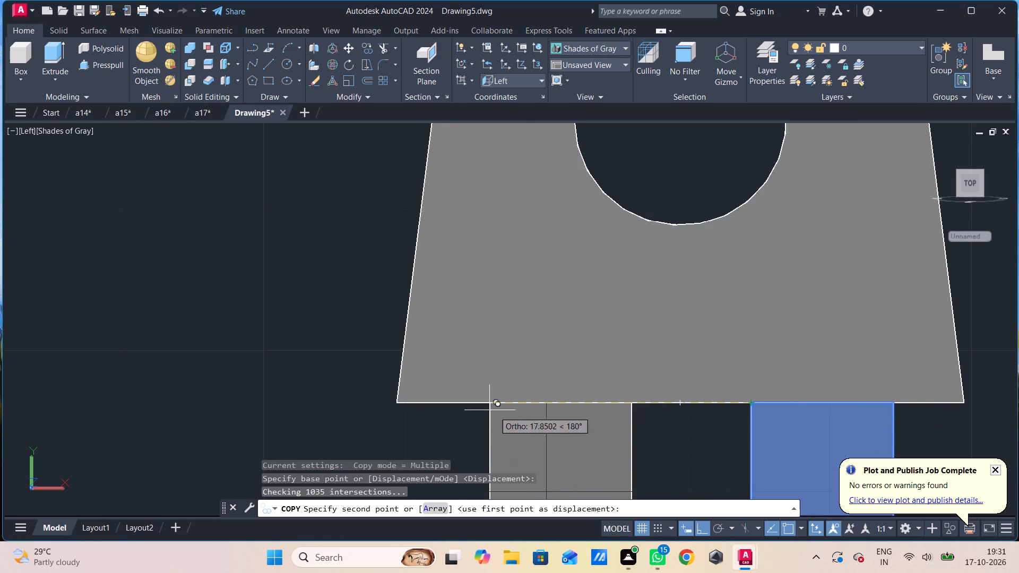
pyautogui.click(465, 405)
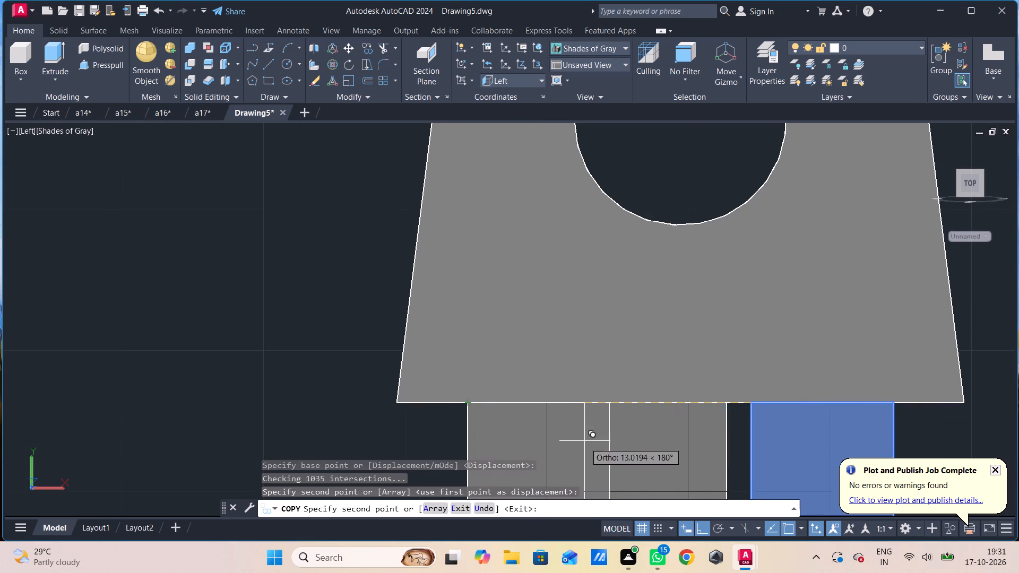
pyautogui.press('Escape')
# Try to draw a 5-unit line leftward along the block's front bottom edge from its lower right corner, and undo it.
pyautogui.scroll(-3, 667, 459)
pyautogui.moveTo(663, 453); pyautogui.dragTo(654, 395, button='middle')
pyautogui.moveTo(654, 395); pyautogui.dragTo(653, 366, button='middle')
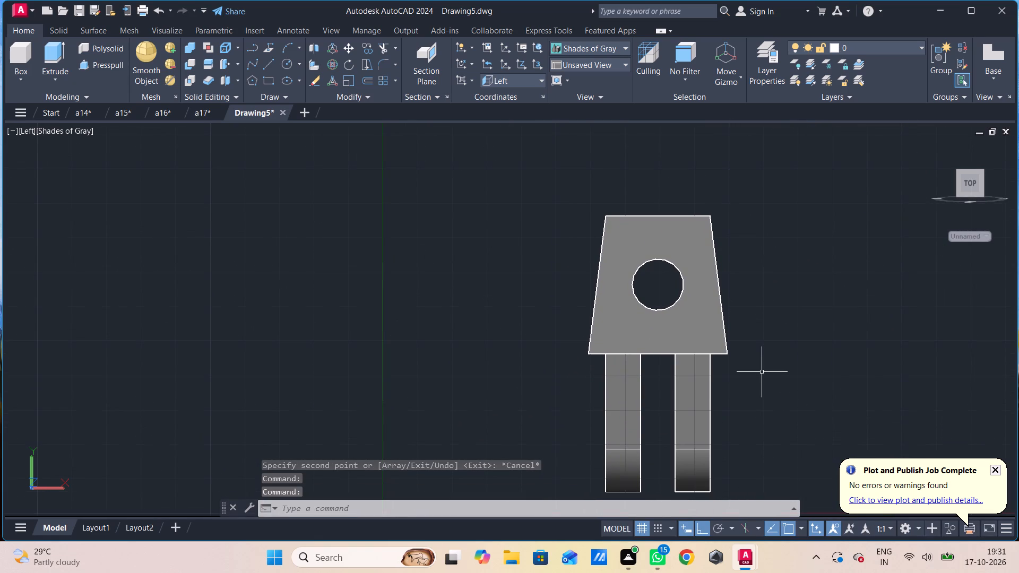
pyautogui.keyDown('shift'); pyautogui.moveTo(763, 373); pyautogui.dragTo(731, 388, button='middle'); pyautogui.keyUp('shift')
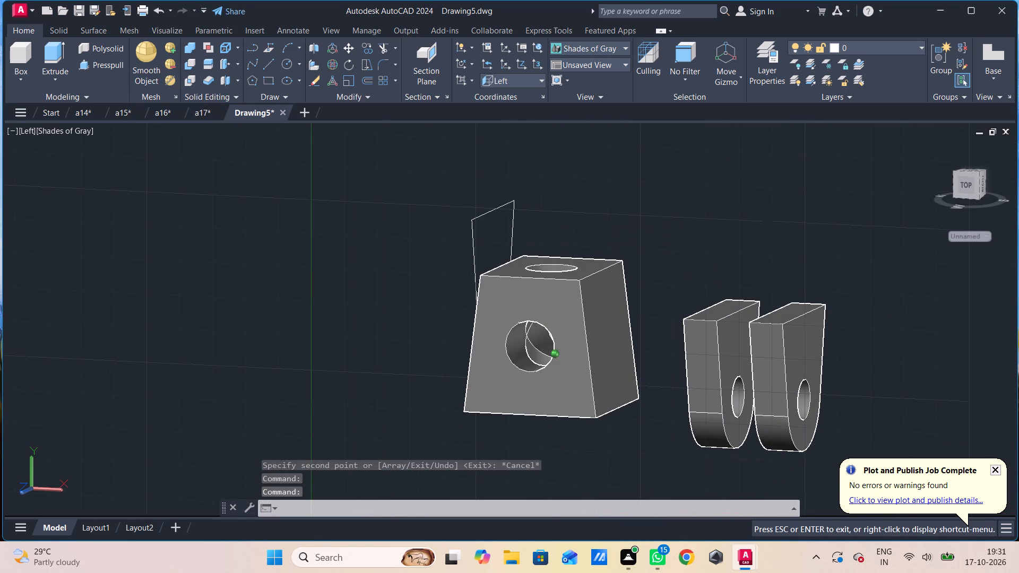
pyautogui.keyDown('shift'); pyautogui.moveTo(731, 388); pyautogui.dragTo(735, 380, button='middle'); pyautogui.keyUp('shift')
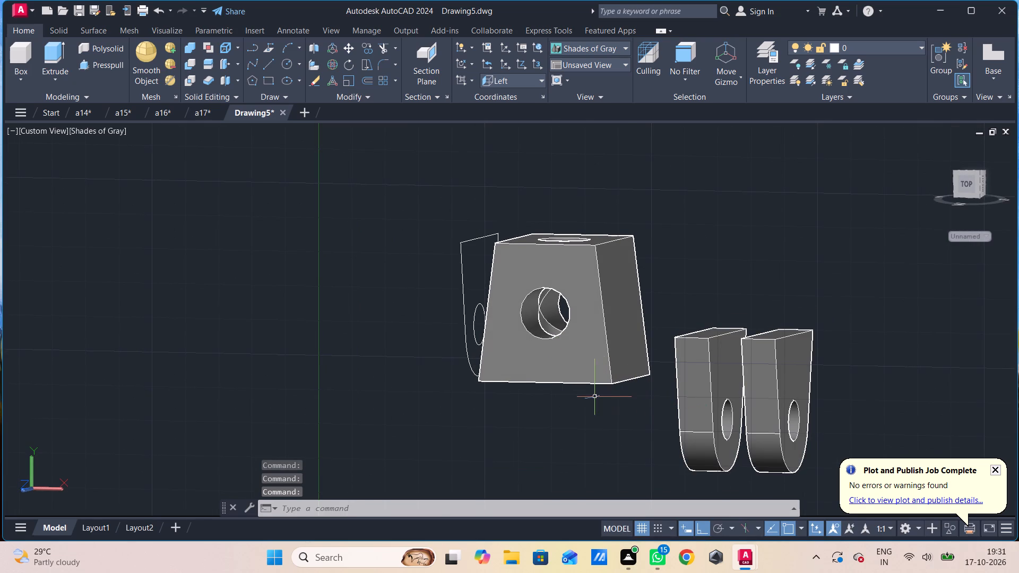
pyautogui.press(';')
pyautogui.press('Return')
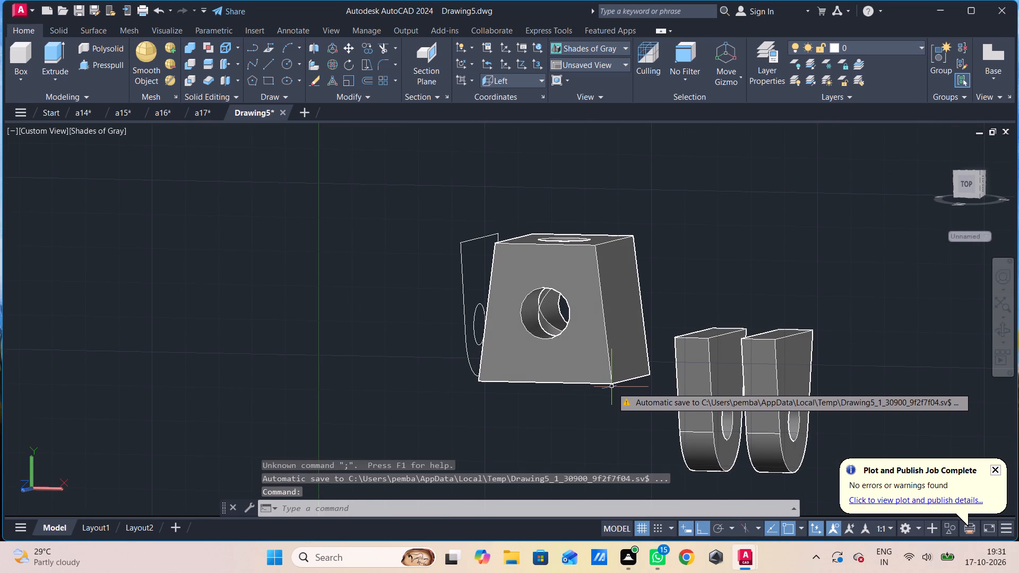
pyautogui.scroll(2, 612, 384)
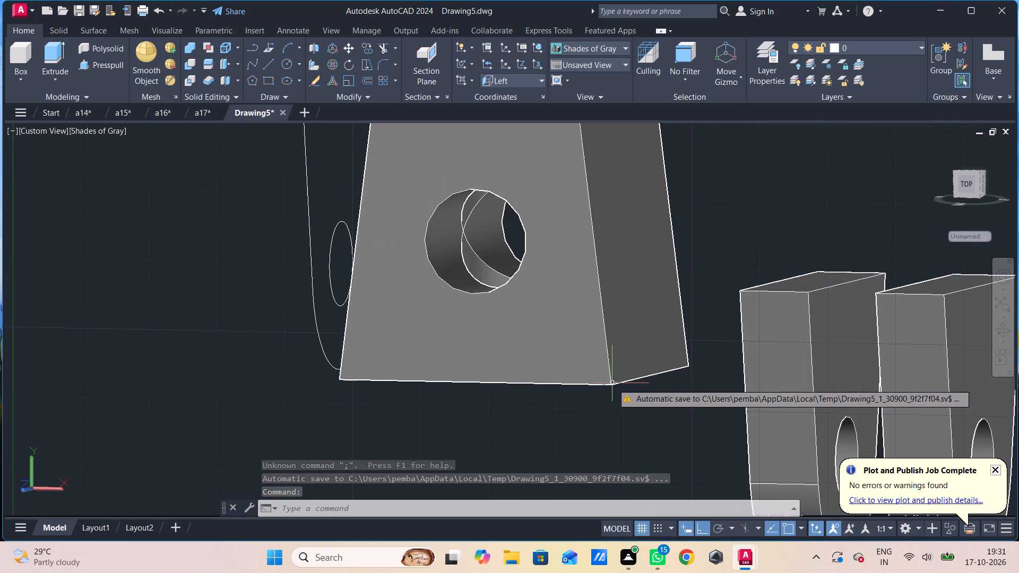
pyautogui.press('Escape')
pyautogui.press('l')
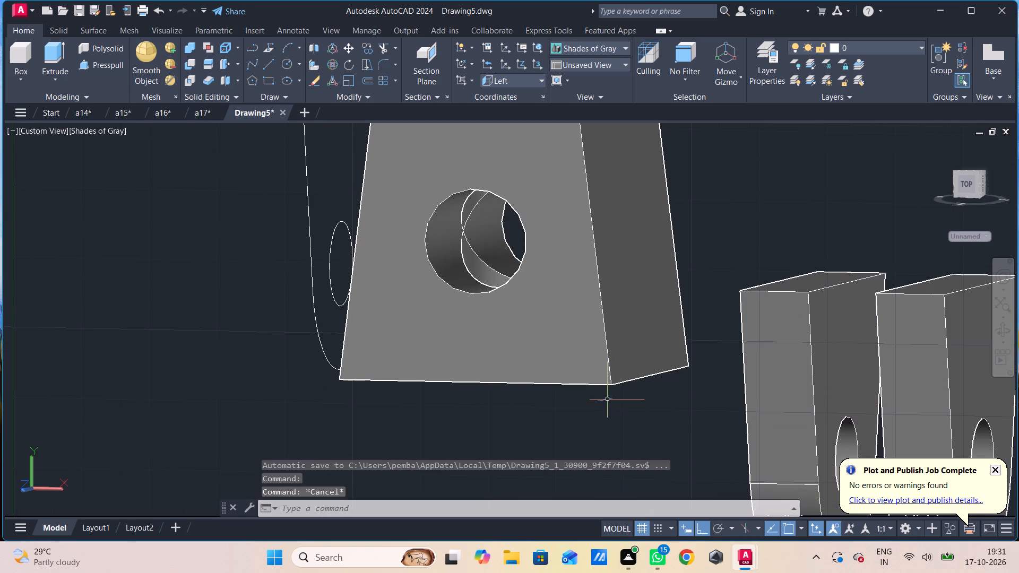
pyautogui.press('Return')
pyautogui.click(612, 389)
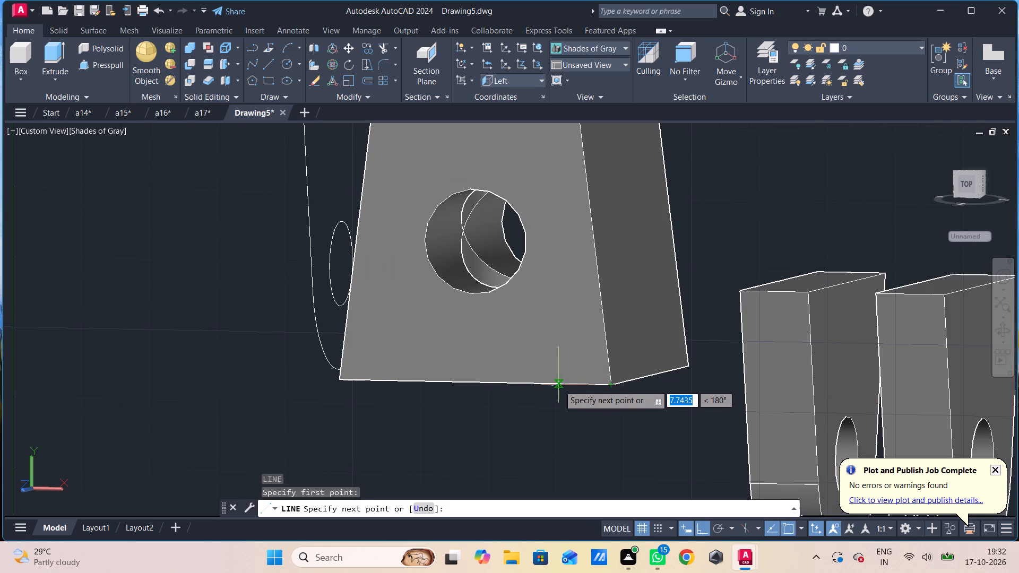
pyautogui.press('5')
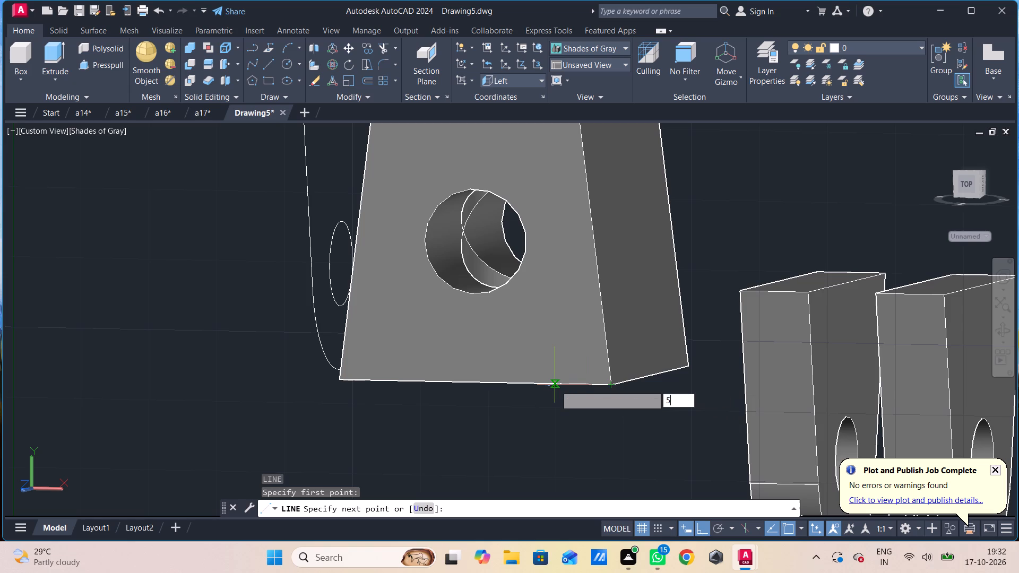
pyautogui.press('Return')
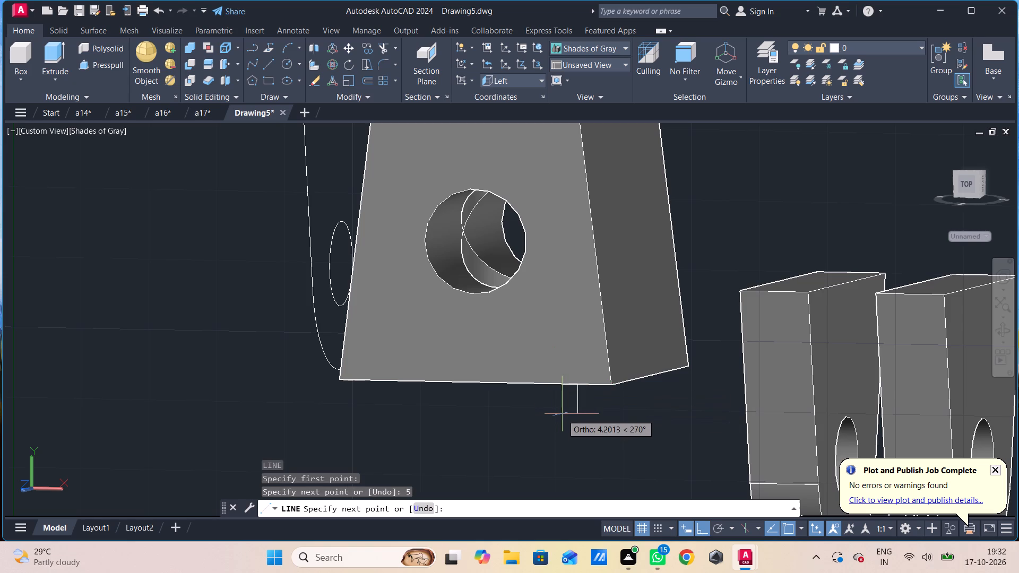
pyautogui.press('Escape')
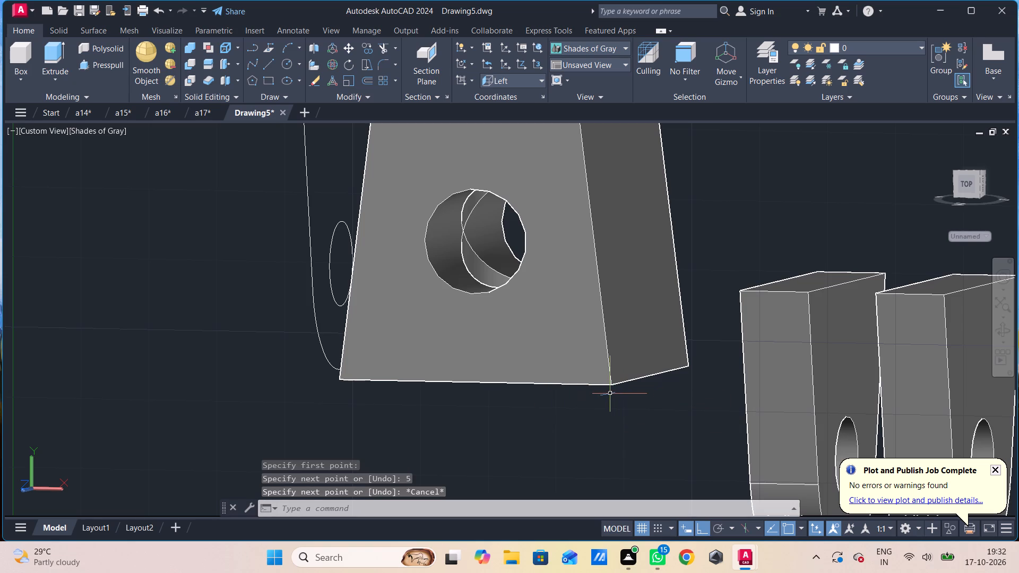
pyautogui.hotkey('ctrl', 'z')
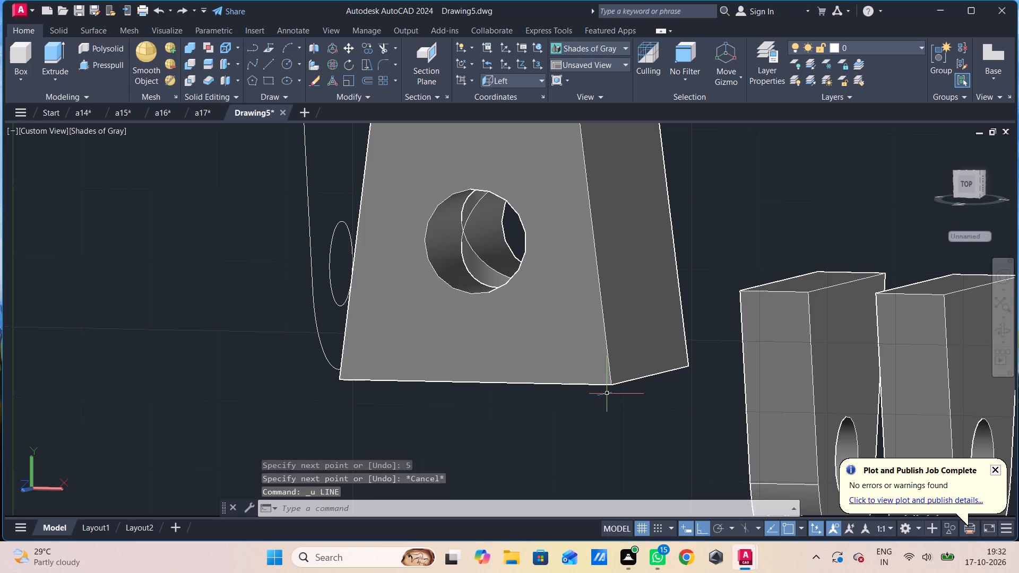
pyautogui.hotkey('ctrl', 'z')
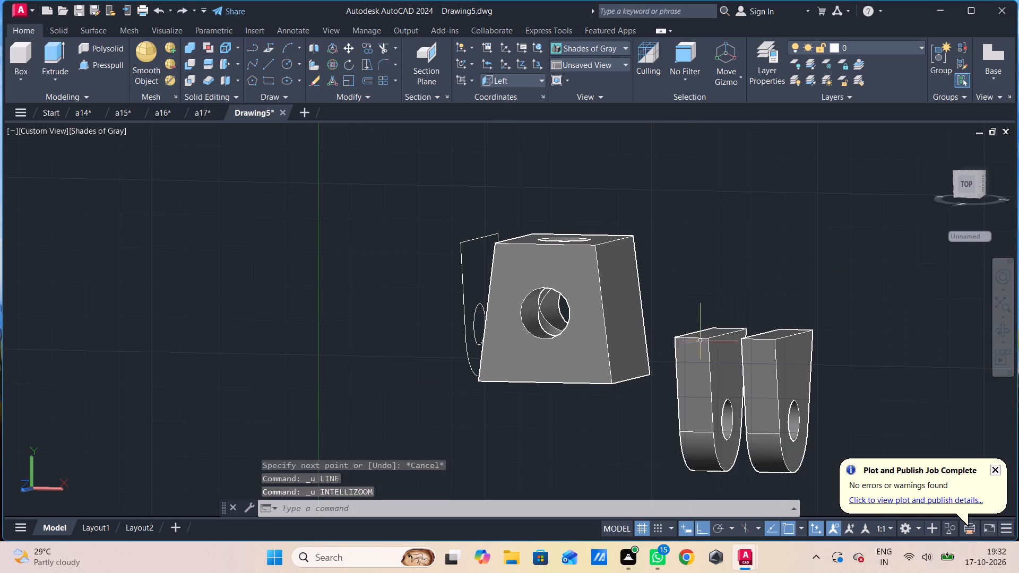
# Draw a 5-unit line leftward along the front face's bottom edge from the block's front lower right corner.
pyautogui.scroll(2, 726, 343)
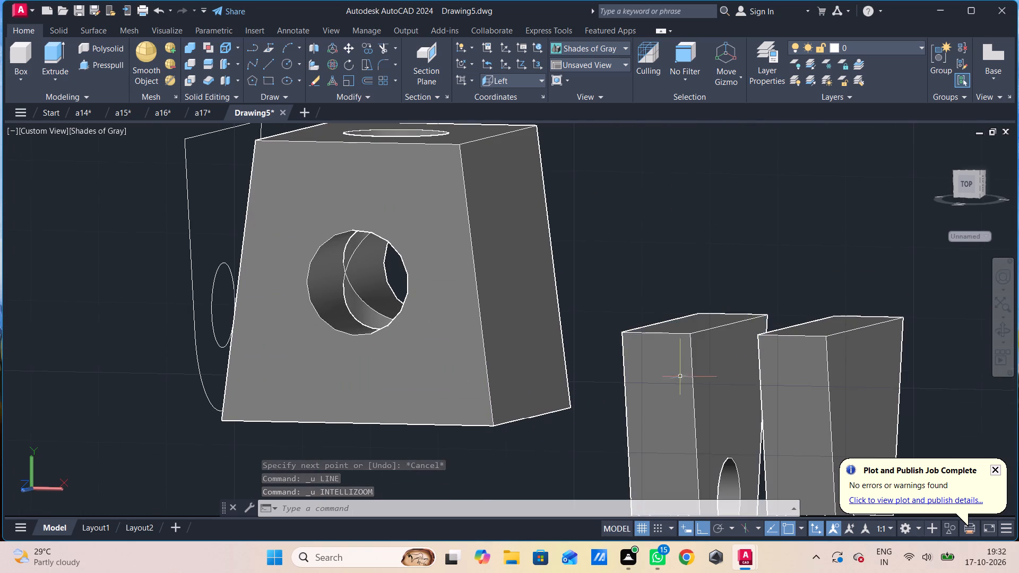
pyautogui.scroll(-2, 655, 381)
pyautogui.press('l')
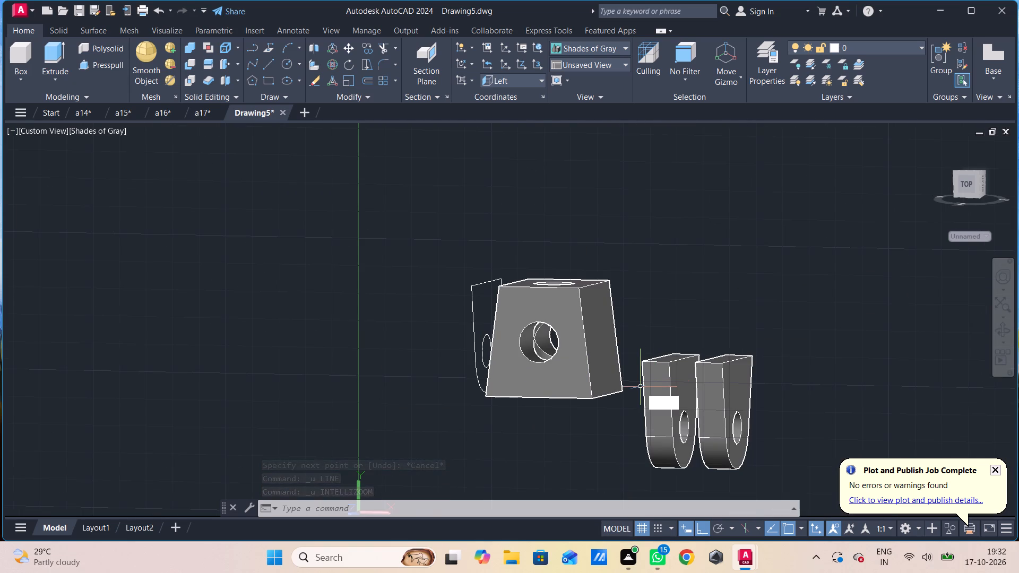
pyautogui.press('Return')
pyautogui.scroll(4, 580, 410)
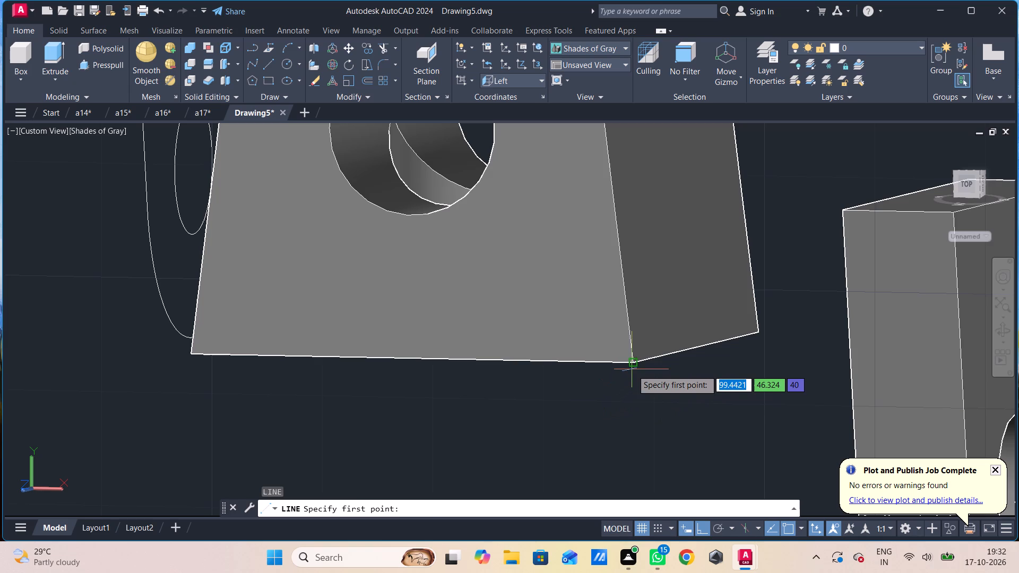
pyautogui.click(635, 368)
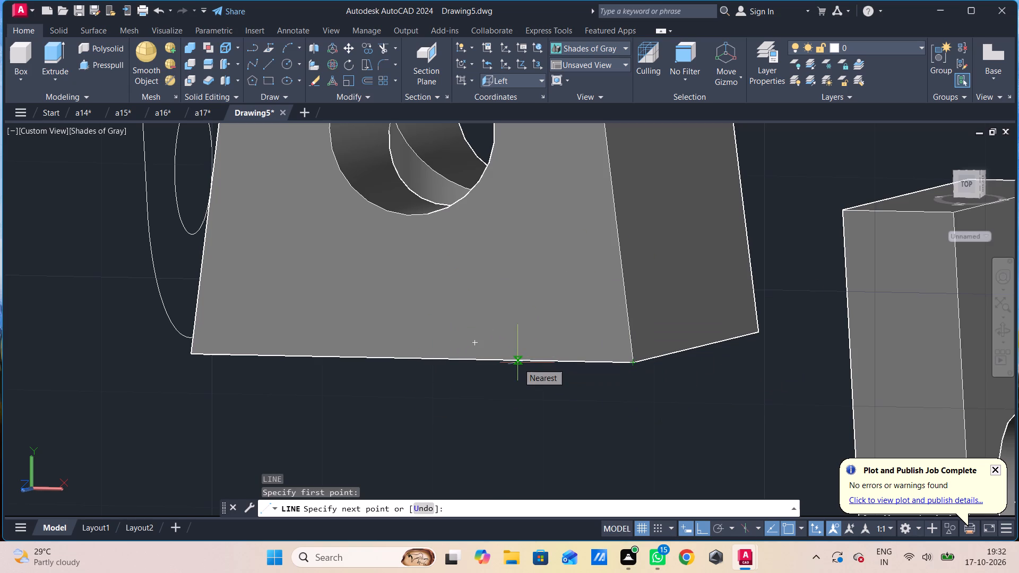
pyautogui.press('5')
pyautogui.press('Return')
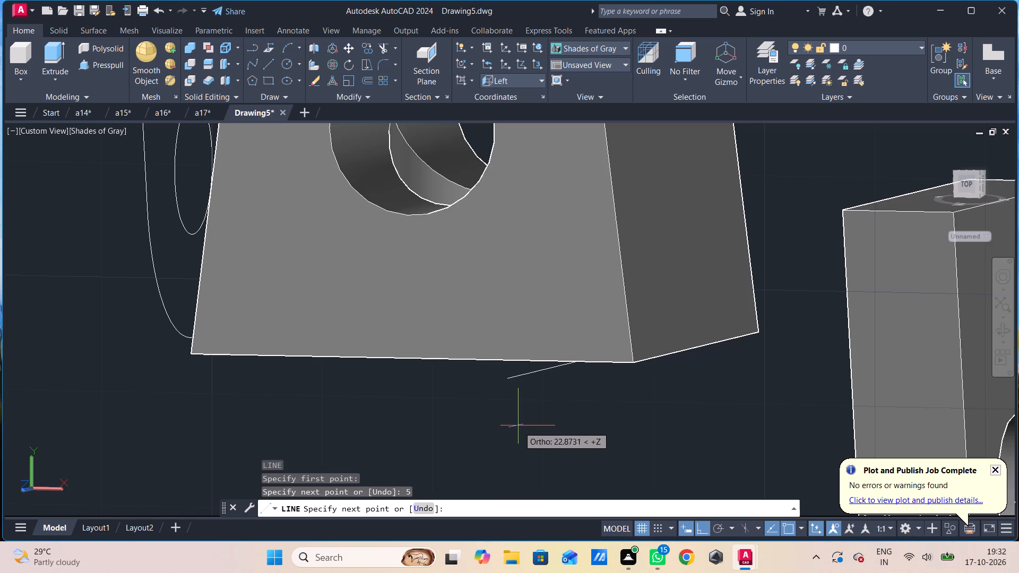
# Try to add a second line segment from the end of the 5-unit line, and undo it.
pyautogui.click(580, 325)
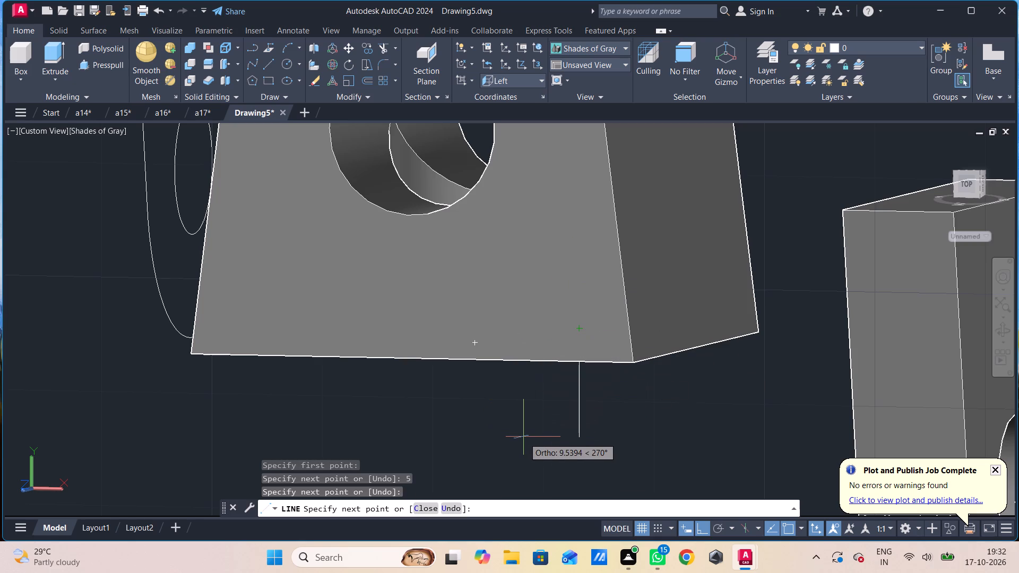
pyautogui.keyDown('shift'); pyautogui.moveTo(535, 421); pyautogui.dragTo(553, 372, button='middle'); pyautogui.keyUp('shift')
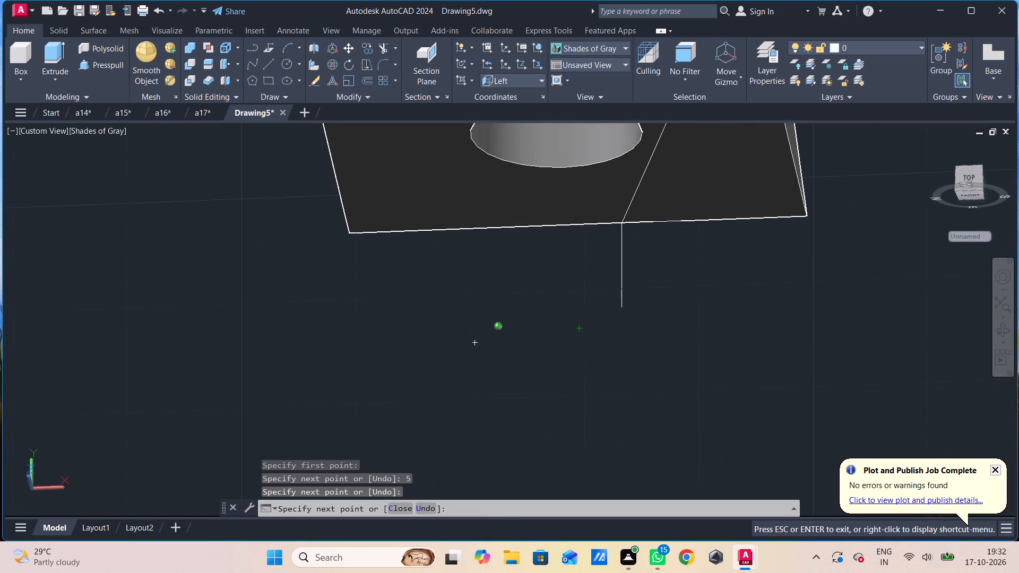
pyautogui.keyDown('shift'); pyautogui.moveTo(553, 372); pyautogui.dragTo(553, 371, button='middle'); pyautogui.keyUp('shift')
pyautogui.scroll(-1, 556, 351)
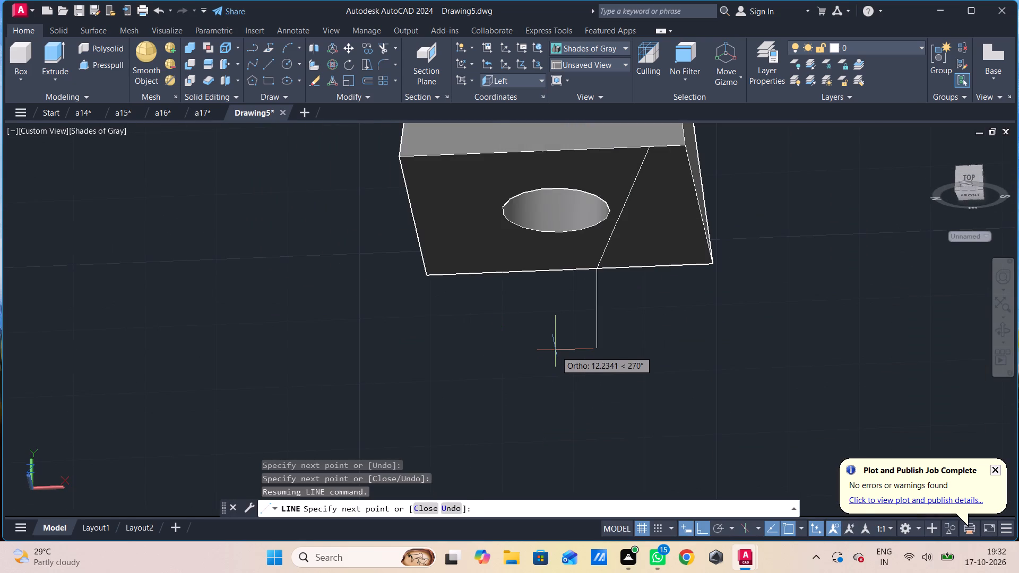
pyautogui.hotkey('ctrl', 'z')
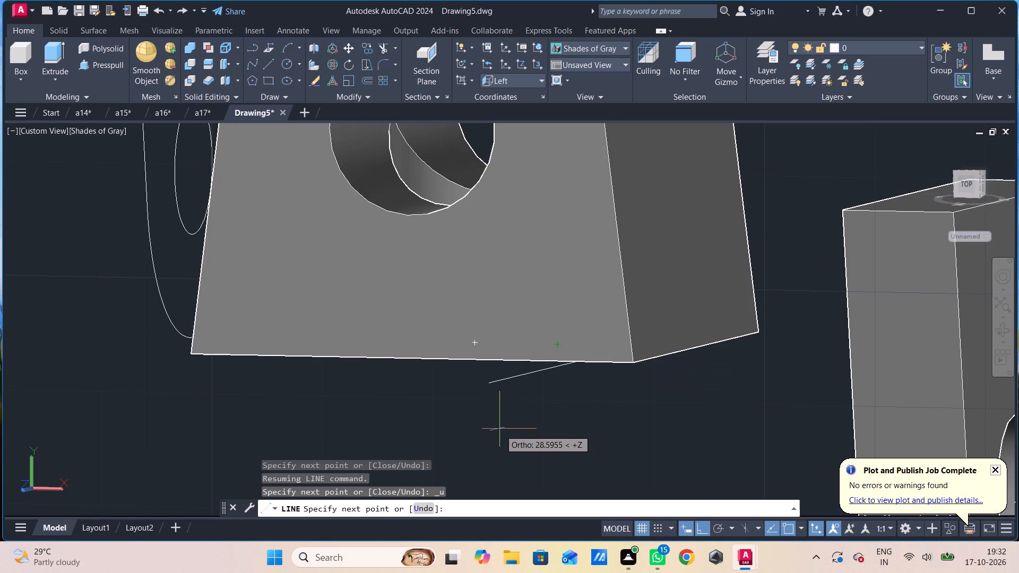
# Continue the line from the 5-unit mark with a vertical segment about 4.6 units up the block's front face.
pyautogui.keyDown('shift'); pyautogui.moveTo(506, 419); pyautogui.dragTo(514, 405, button='middle'); pyautogui.keyUp('shift')
pyautogui.moveTo(513, 396); pyautogui.dragTo(515, 406, button='middle')
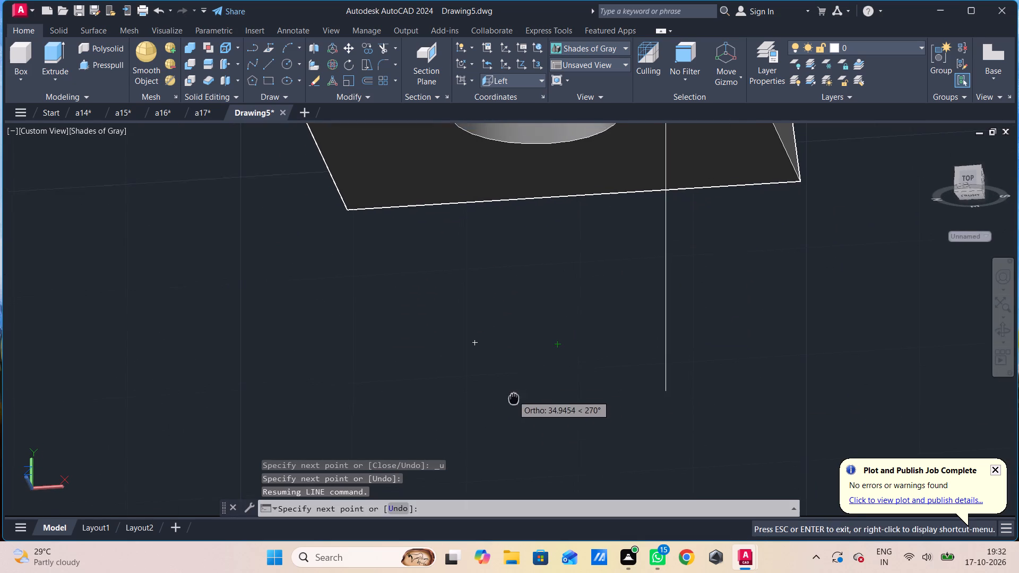
pyautogui.moveTo(515, 406); pyautogui.dragTo(485, 539, button='middle')
pyautogui.scroll(-1, 500, 496)
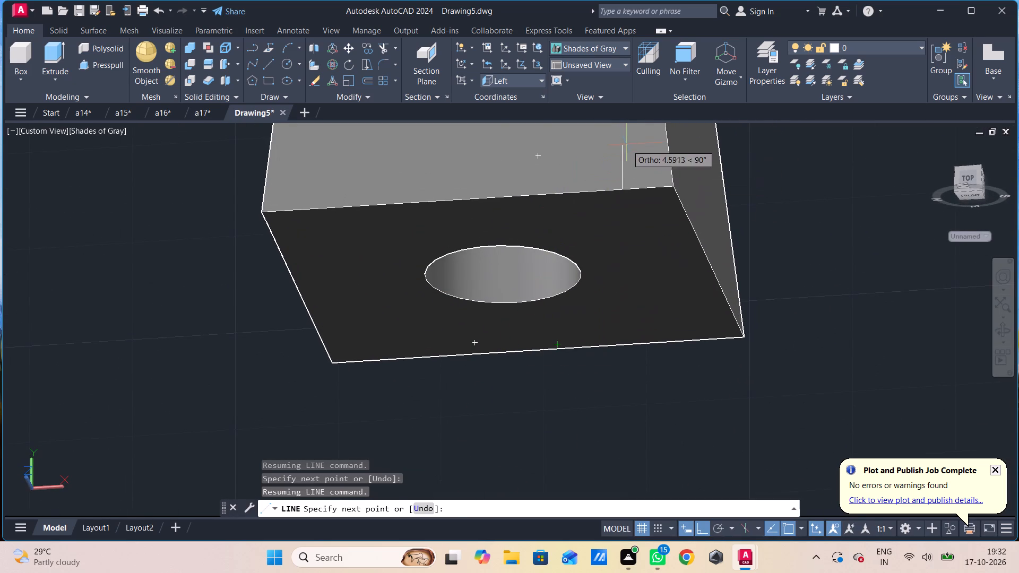
pyautogui.click(628, 144)
pyautogui.press('Escape')
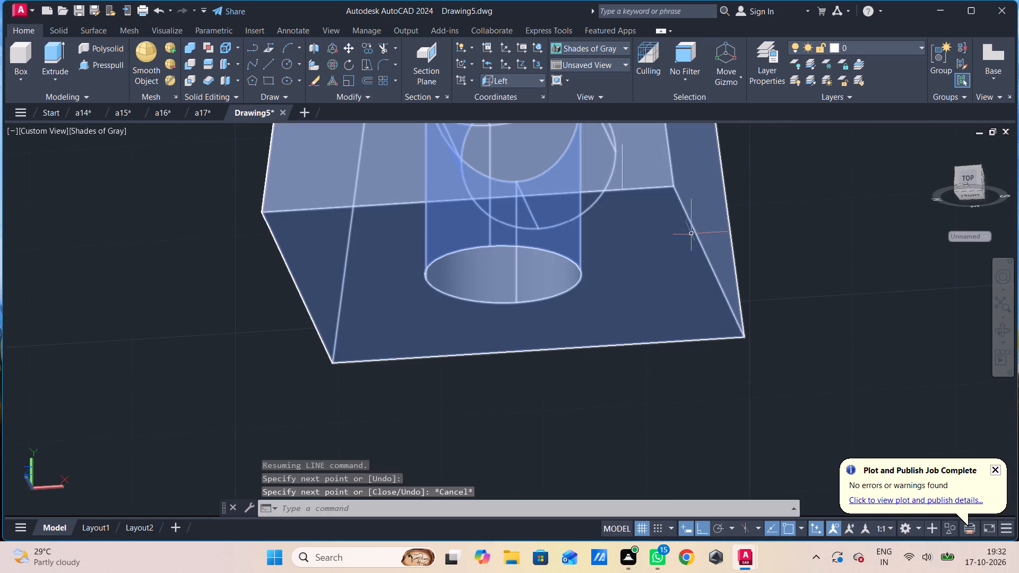
# Move both round-ended plates from a top-edge midpoint to the lower end of the vertical guide line on the block's bottom edge.
pyautogui.scroll(-2, 694, 231)
pyautogui.keyDown('shift'); pyautogui.moveTo(692, 237); pyautogui.dragTo(685, 274, button='middle'); pyautogui.keyUp('shift')
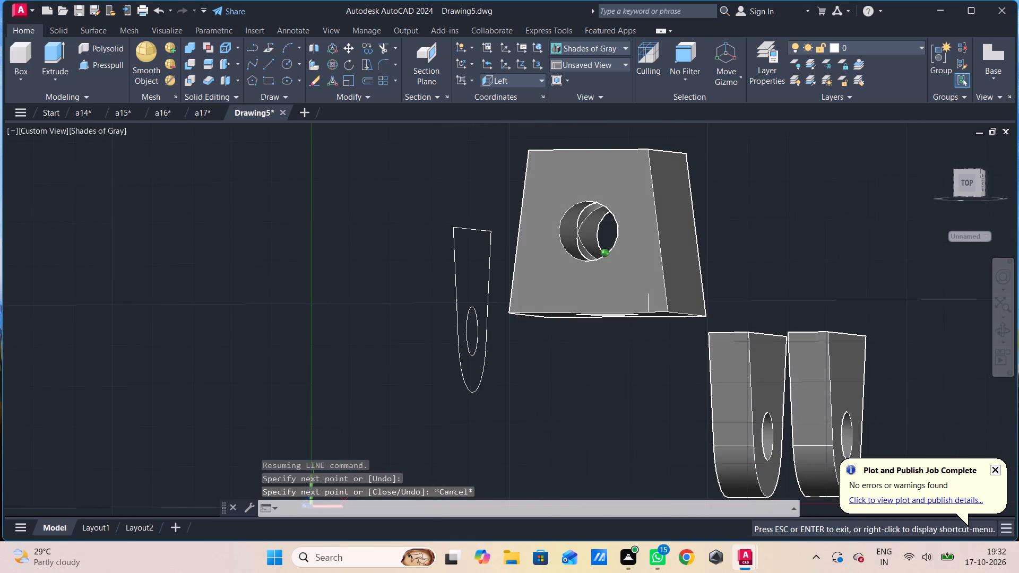
pyautogui.keyDown('shift'); pyautogui.moveTo(685, 274); pyautogui.dragTo(684, 274, button='middle'); pyautogui.keyUp('shift')
pyautogui.click(871, 325)
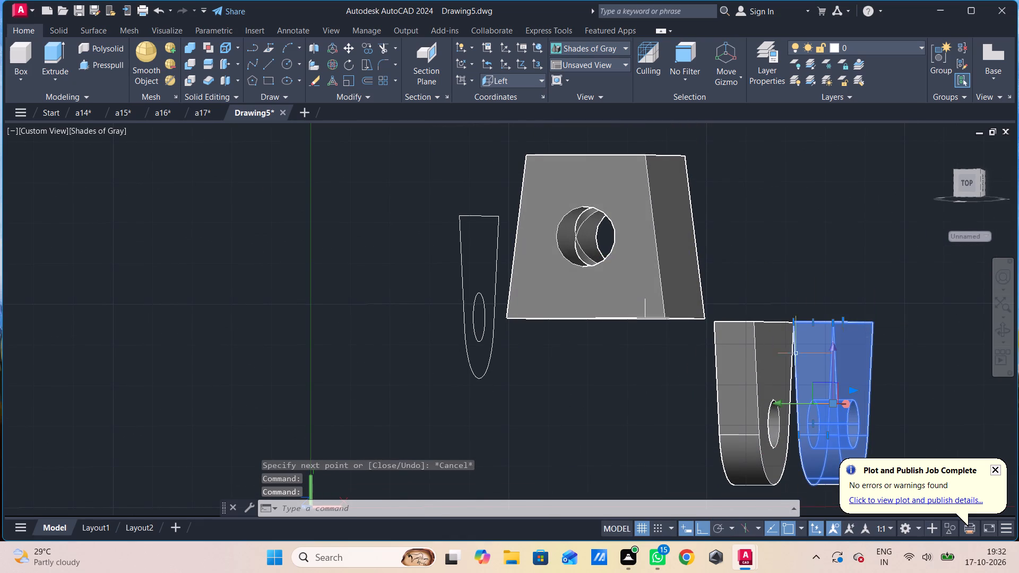
pyautogui.click(743, 375)
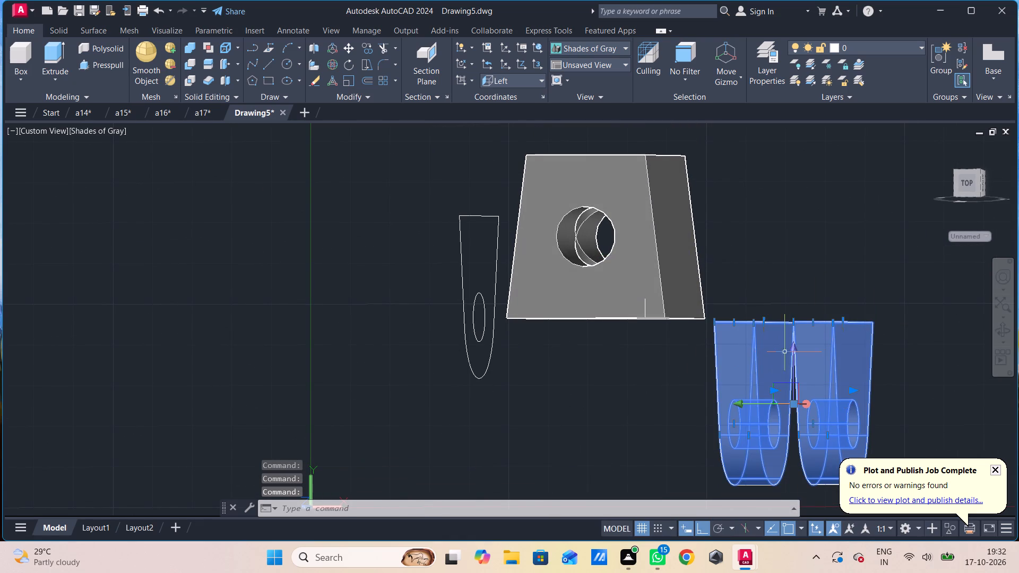
pyautogui.press('m')
pyautogui.press('space')
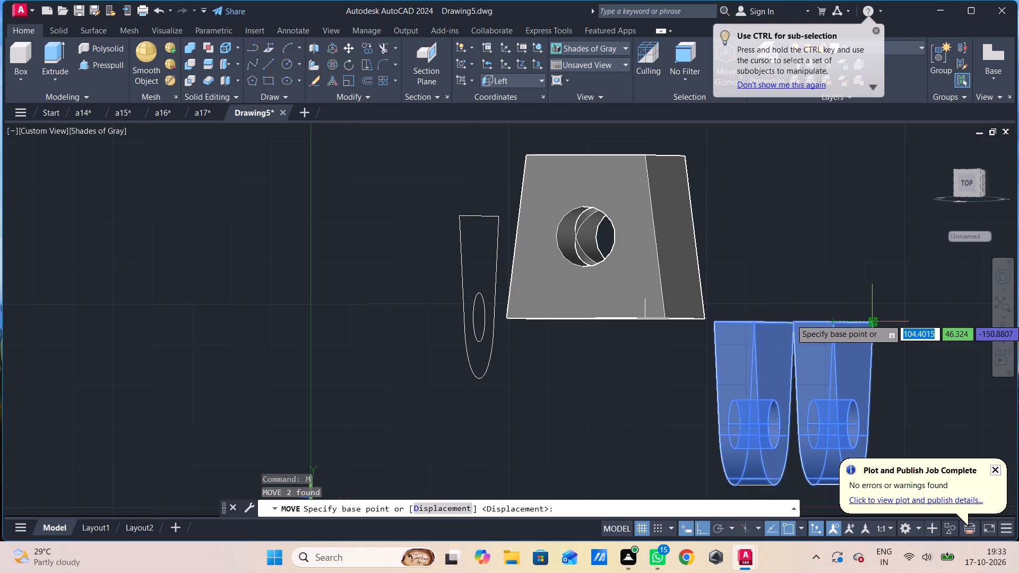
pyautogui.click(831, 319)
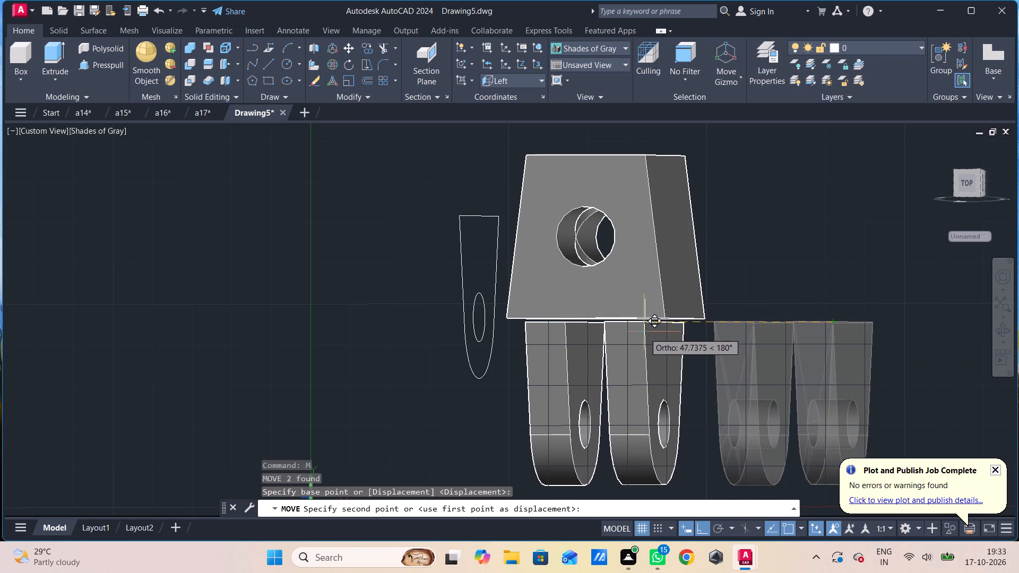
pyautogui.click(645, 315)
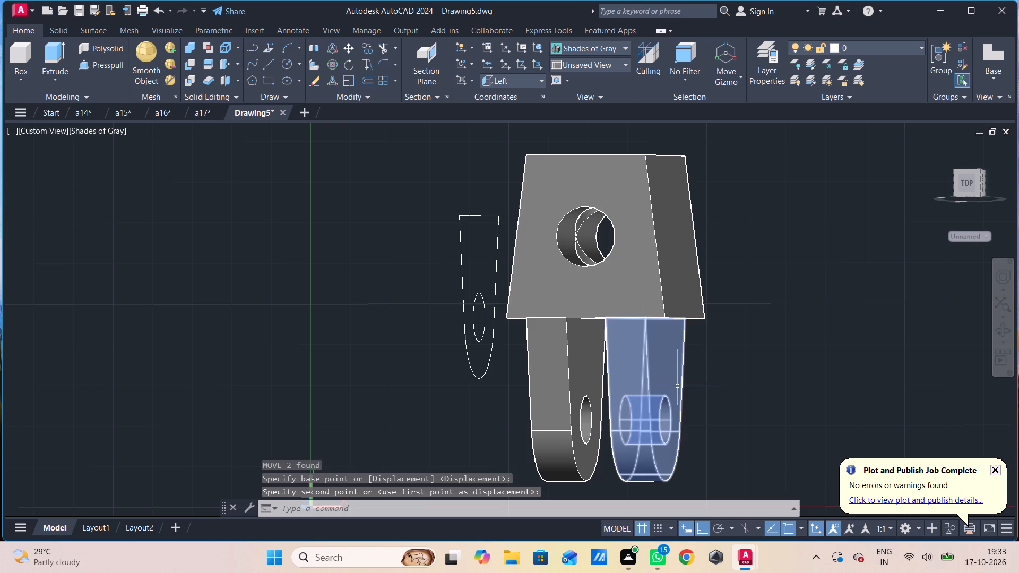
pyautogui.press('Escape')
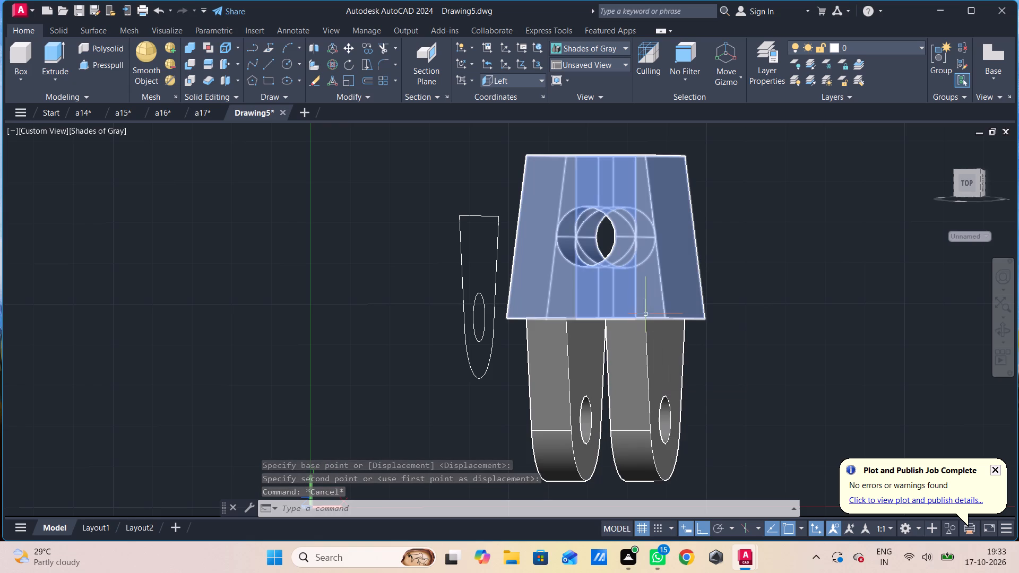
# Erase the vertical guide line on the block's front face.
pyautogui.click(645, 312)
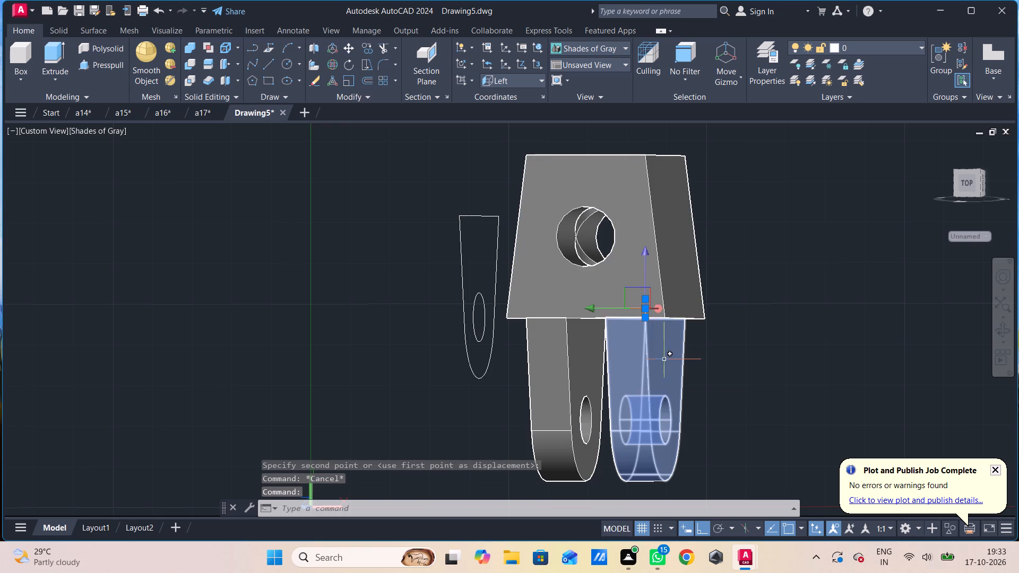
pyautogui.press('Delete')
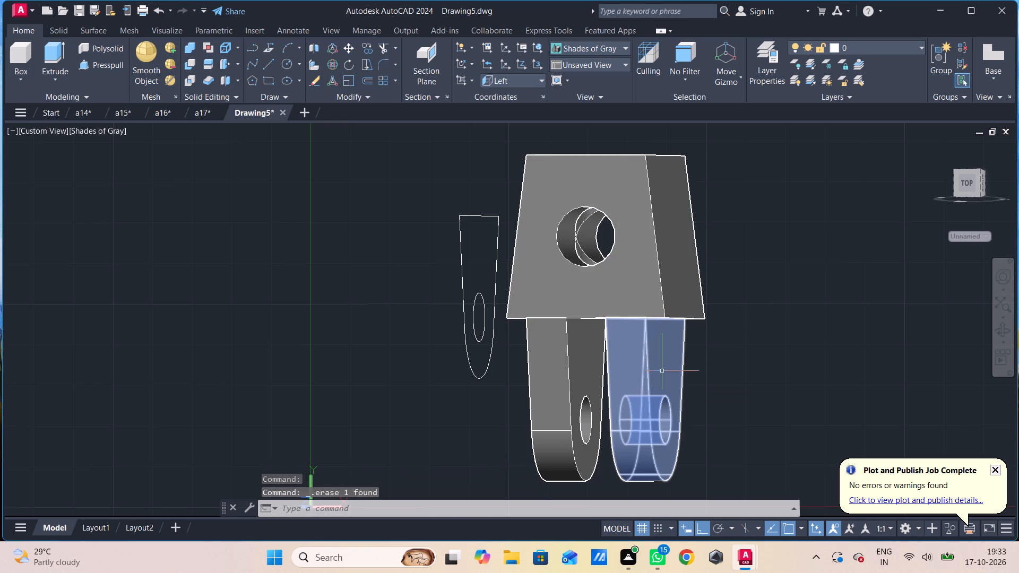
# Erase the leftover flat plate profile beside the block, including its top lines, sides, hole outline and bottom arc.
pyautogui.click(487, 216)
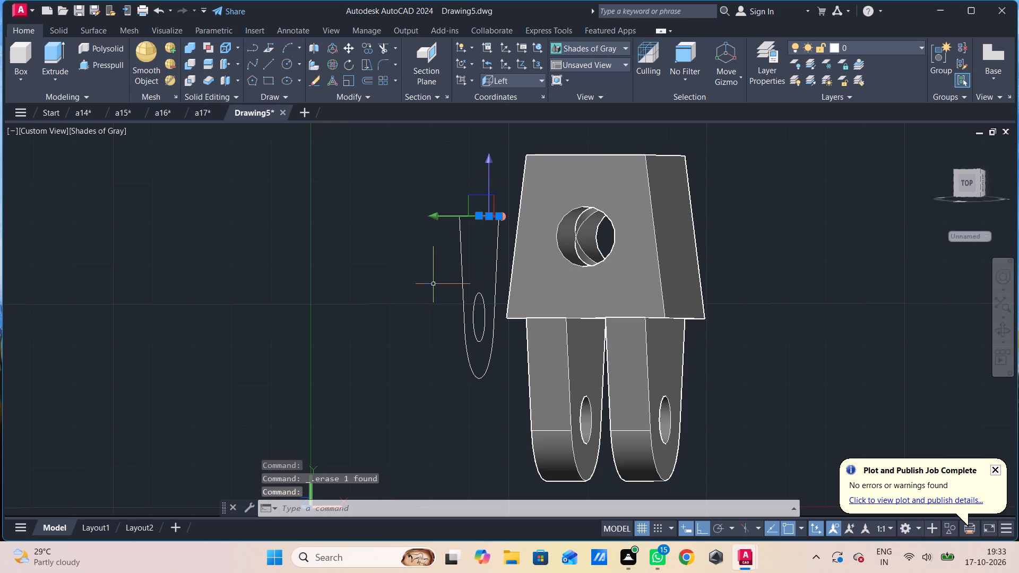
pyautogui.click(506, 202)
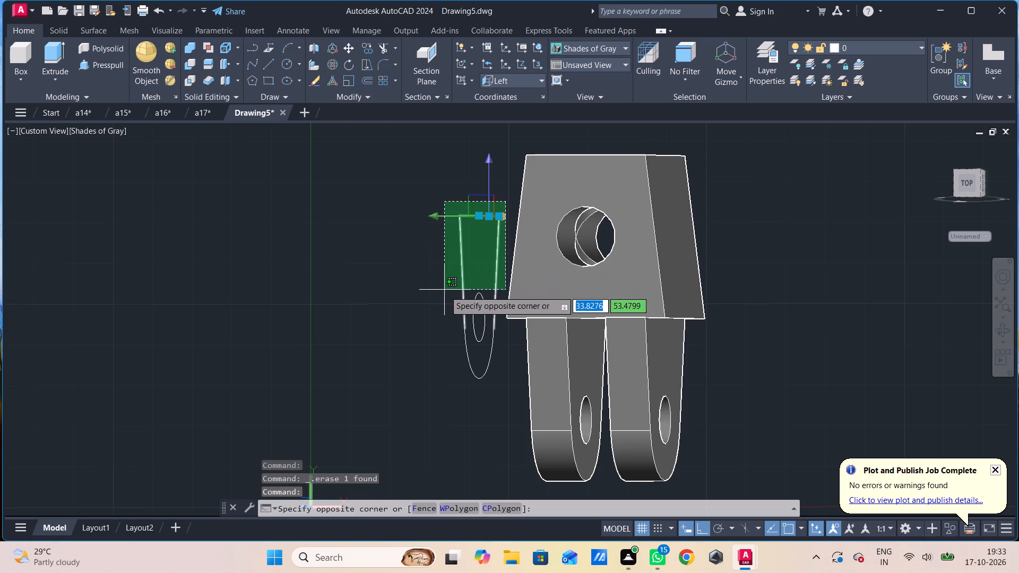
pyautogui.click(445, 291)
pyautogui.click(484, 297)
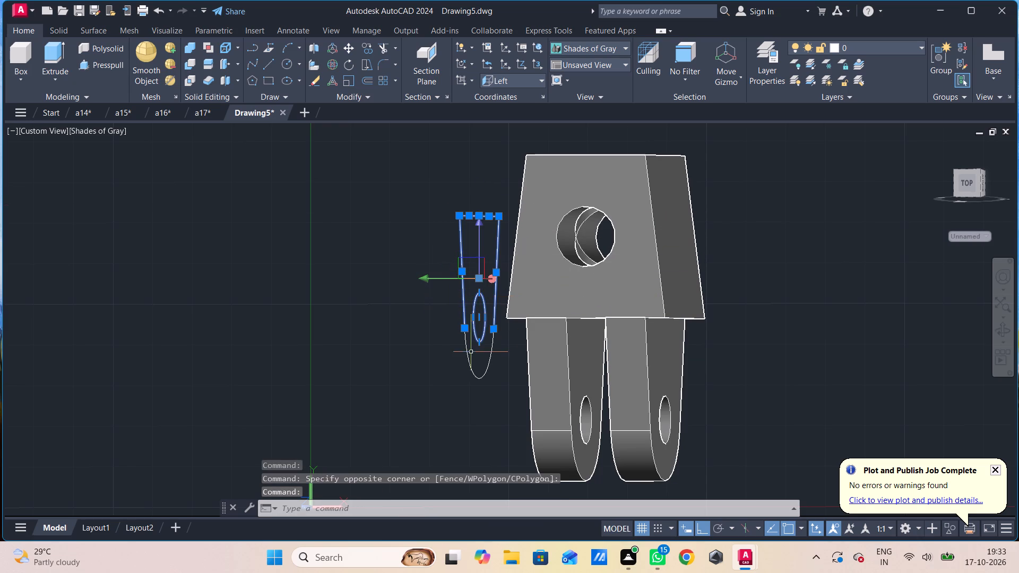
pyautogui.click(466, 363)
pyautogui.doubleClick(472, 353)
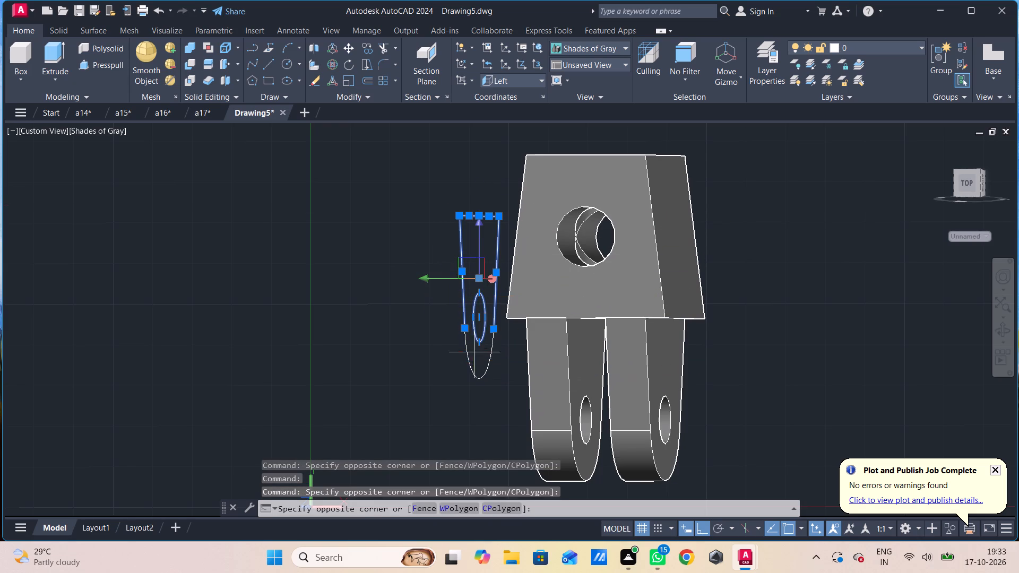
pyautogui.click(459, 365)
pyautogui.press('Delete')
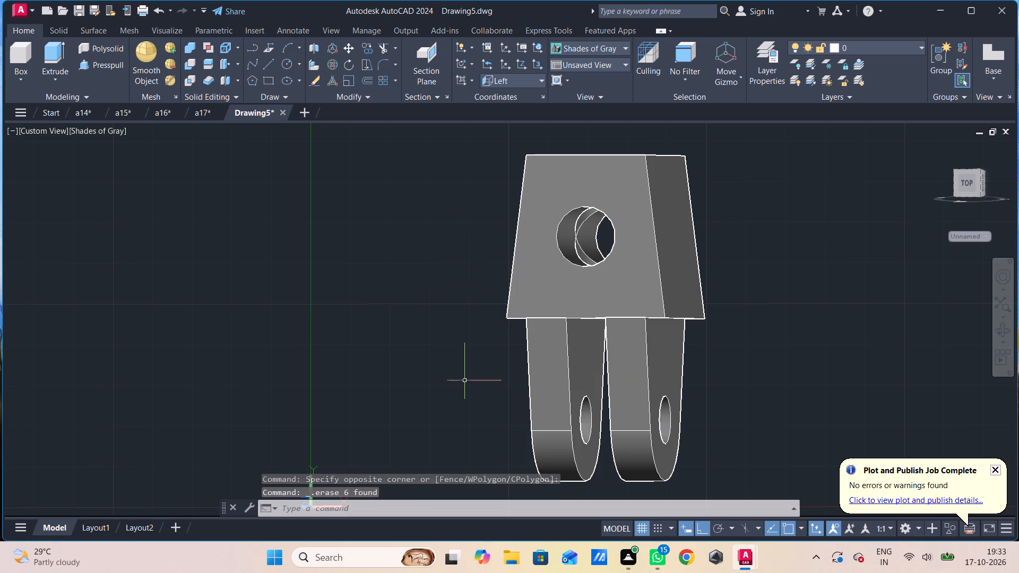
# In the Top view, presspull the front plate's area inside the block's vertical hole downward about 90 units, cutting through the plate.
pyautogui.keyDown('shift'); pyautogui.scroll(-1, 659, 311); pyautogui.keyUp('shift')
pyautogui.keyDown('shift'); pyautogui.moveTo(659, 316); pyautogui.dragTo(631, 355, button='middle'); pyautogui.keyUp('shift')
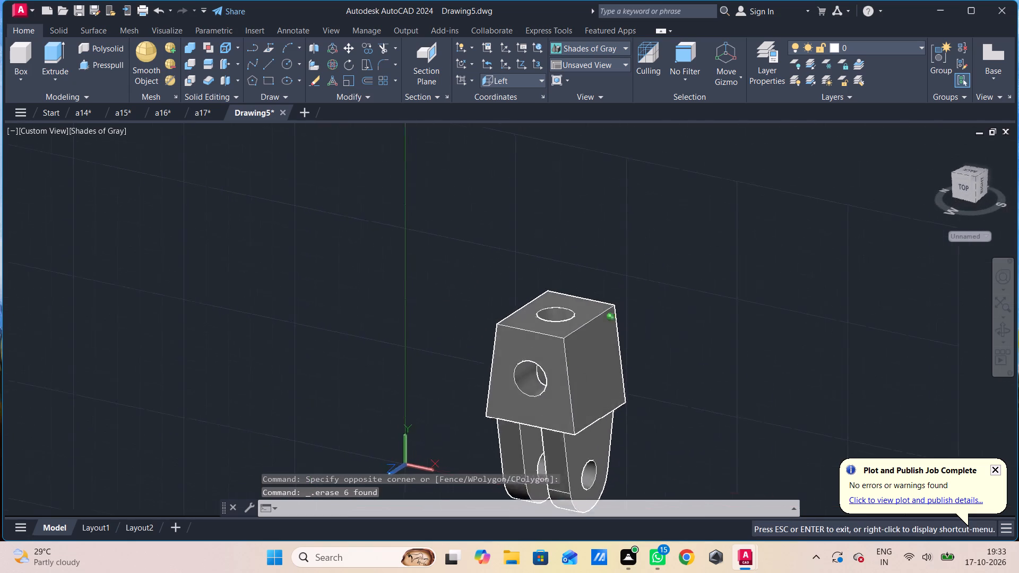
pyautogui.keyDown('shift'); pyautogui.moveTo(631, 355); pyautogui.dragTo(554, 357, button='middle'); pyautogui.keyUp('shift')
pyautogui.keyDown('shift'); pyautogui.middleClick(554, 357); pyautogui.keyUp('shift')
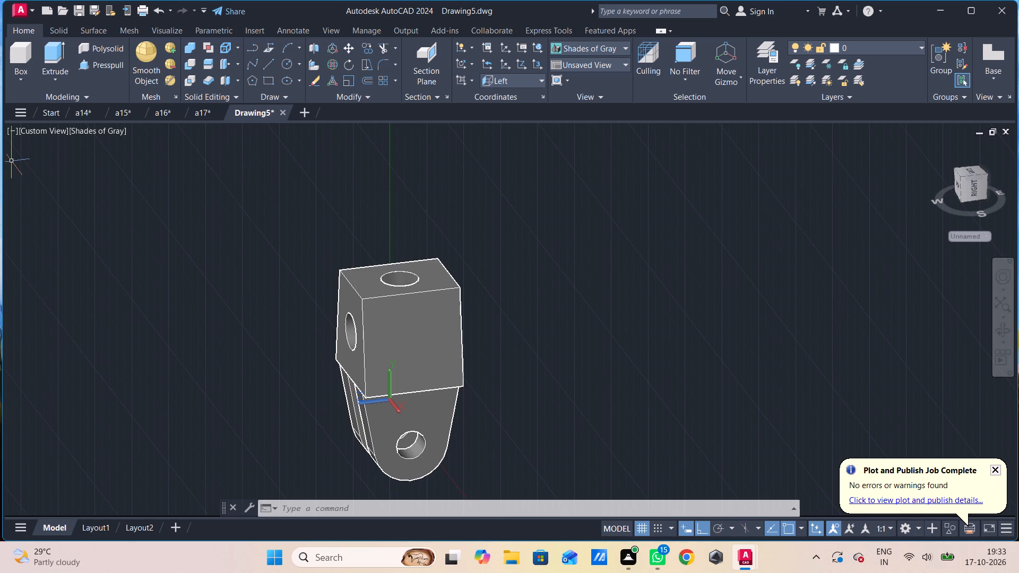
pyautogui.click(20, 129)
pyautogui.click(53, 168)
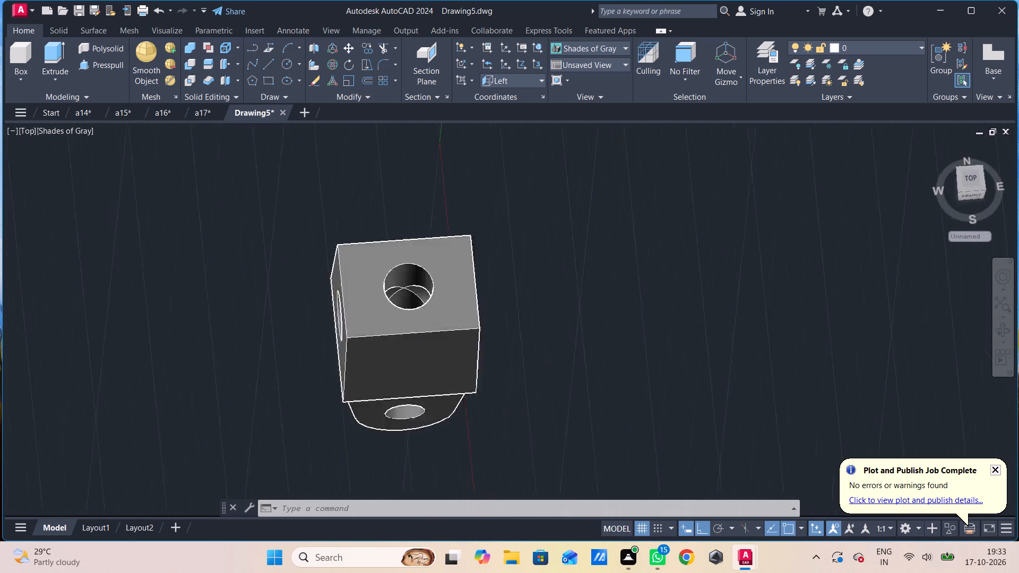
pyautogui.moveTo(244, 354); pyautogui.dragTo(242, 284, button='middle')
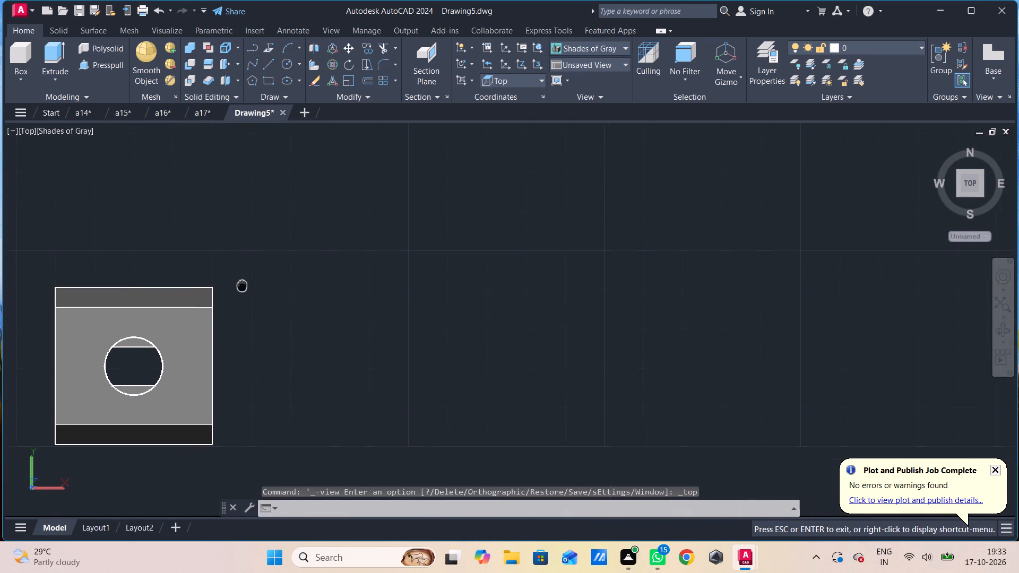
pyautogui.moveTo(242, 284); pyautogui.dragTo(242, 283, button='middle')
pyautogui.press('c')
pyautogui.press('space')
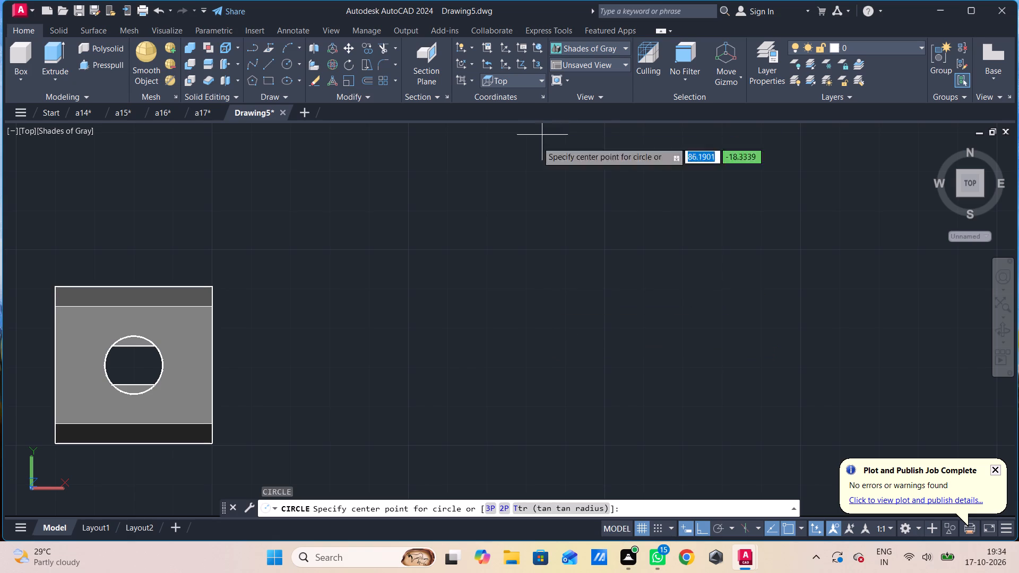
pyautogui.click(85, 70)
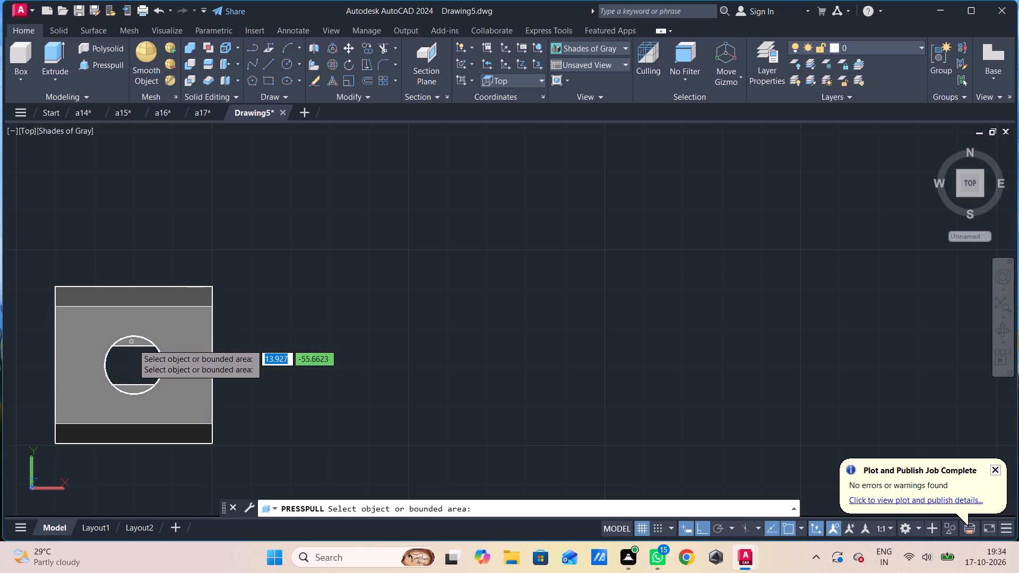
pyautogui.click(134, 392)
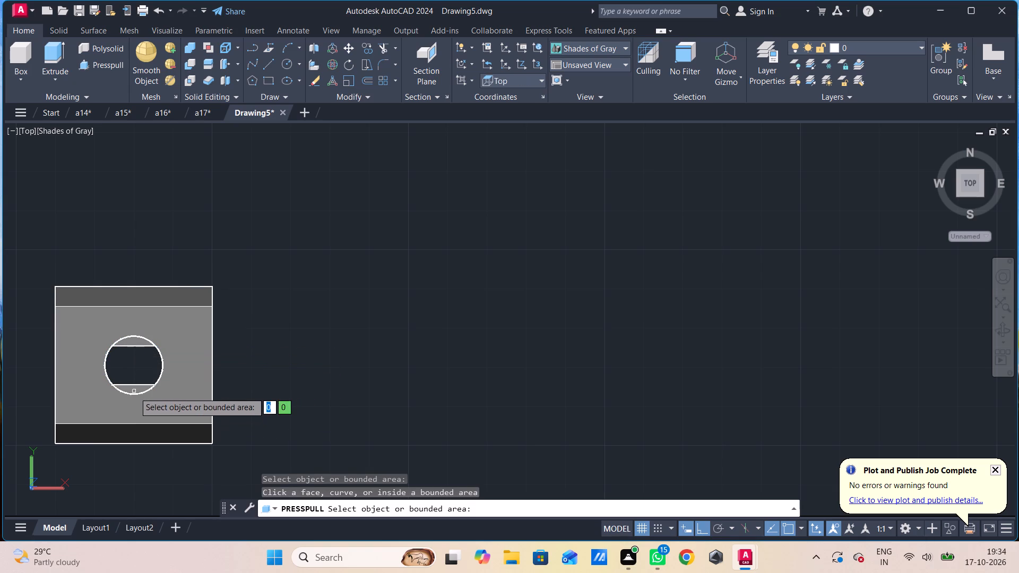
pyautogui.click(133, 394)
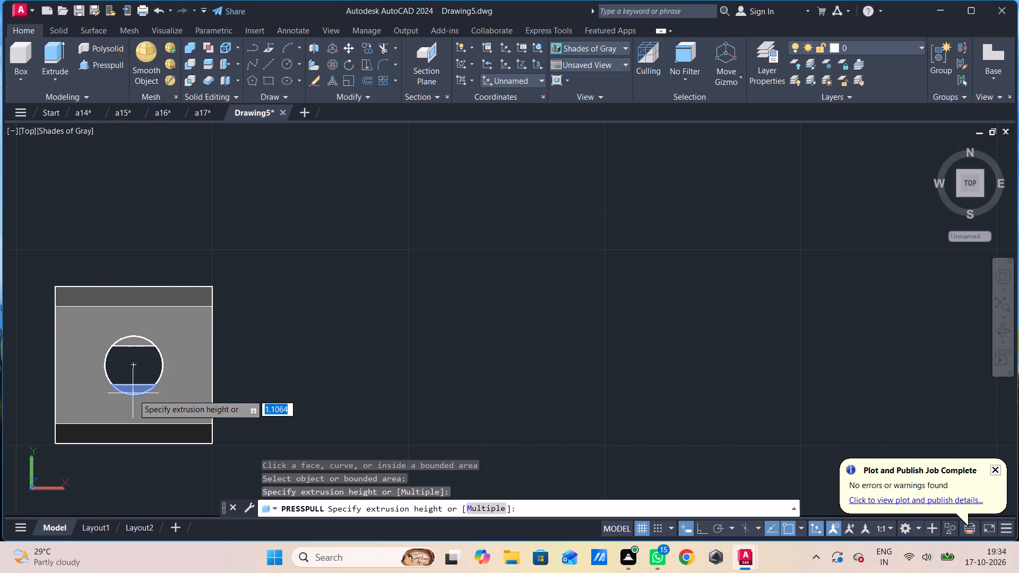
pyautogui.keyDown('shift'); pyautogui.moveTo(138, 386); pyautogui.dragTo(147, 332, button='middle'); pyautogui.keyUp('shift')
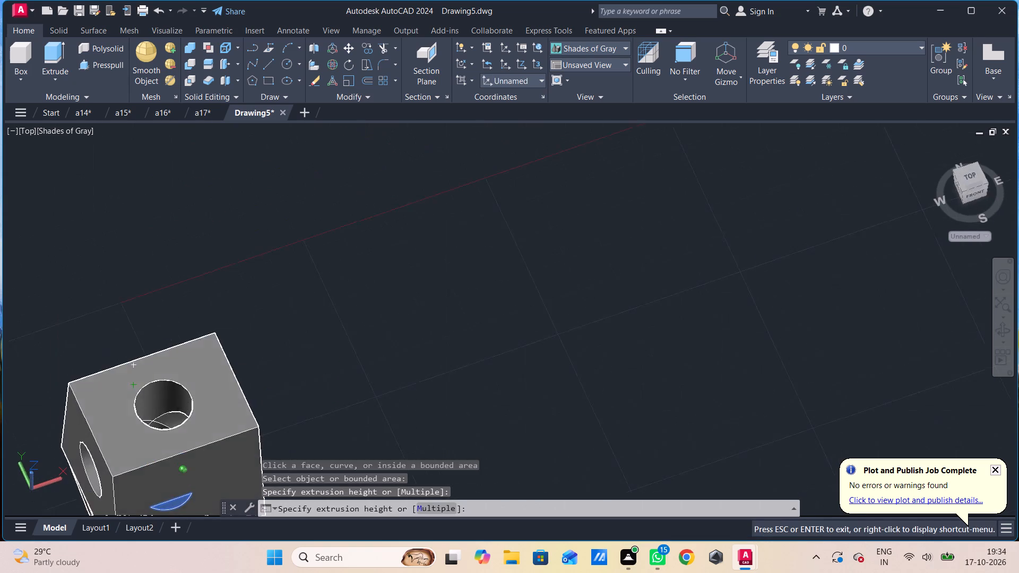
pyautogui.keyDown('shift'); pyautogui.moveTo(147, 332); pyautogui.dragTo(153, 286, button='middle'); pyautogui.keyUp('shift')
pyautogui.moveTo(141, 419); pyautogui.dragTo(164, 334, button='middle')
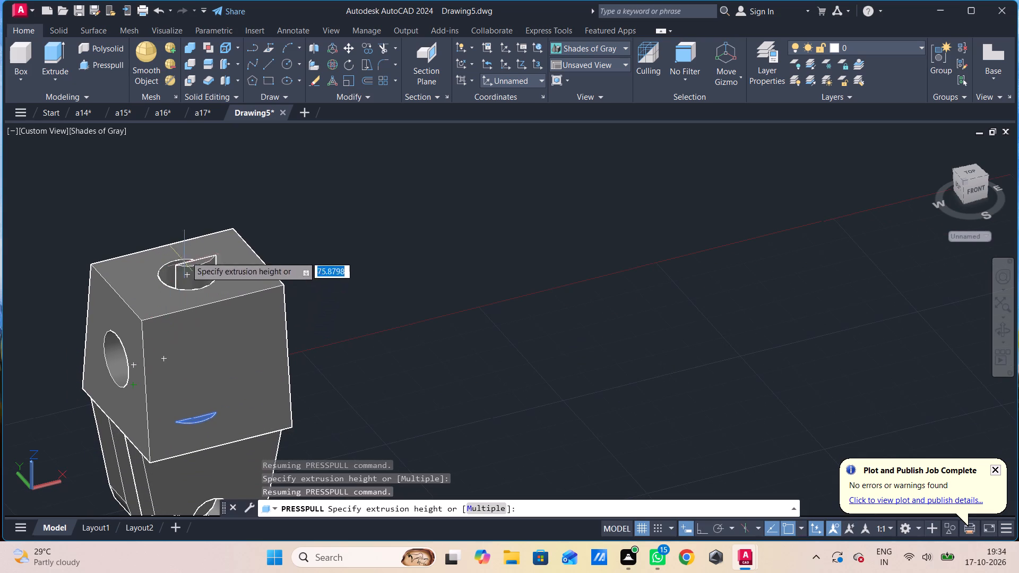
pyautogui.moveTo(210, 418); pyautogui.dragTo(226, 262, button='middle')
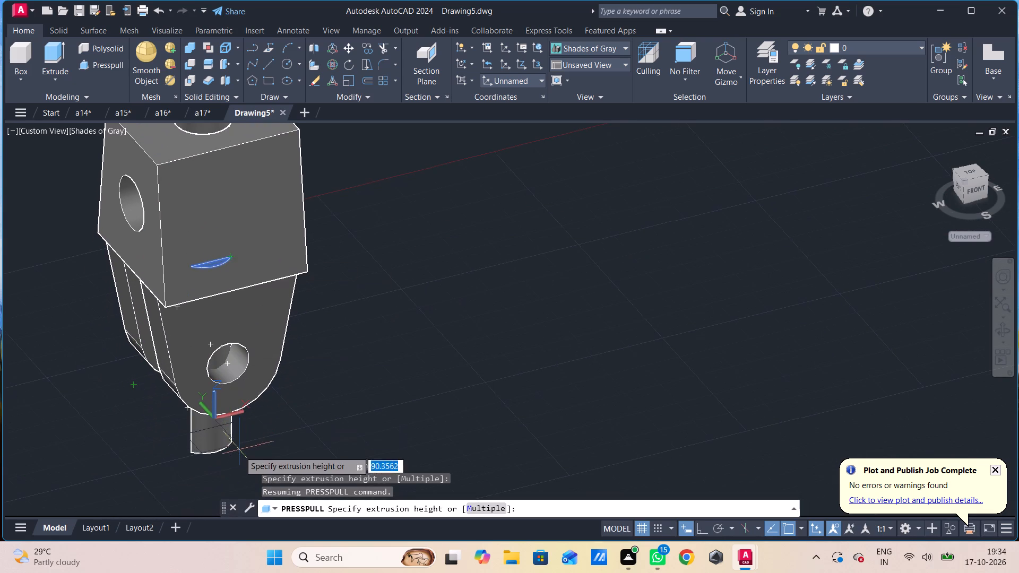
pyautogui.click(239, 452)
# Presspull the rear plate's area inside the block's vertical hole downward about 77 units, and end the command.
pyautogui.keyDown('shift'); pyautogui.moveTo(245, 357); pyautogui.dragTo(252, 435, button='middle'); pyautogui.keyUp('shift')
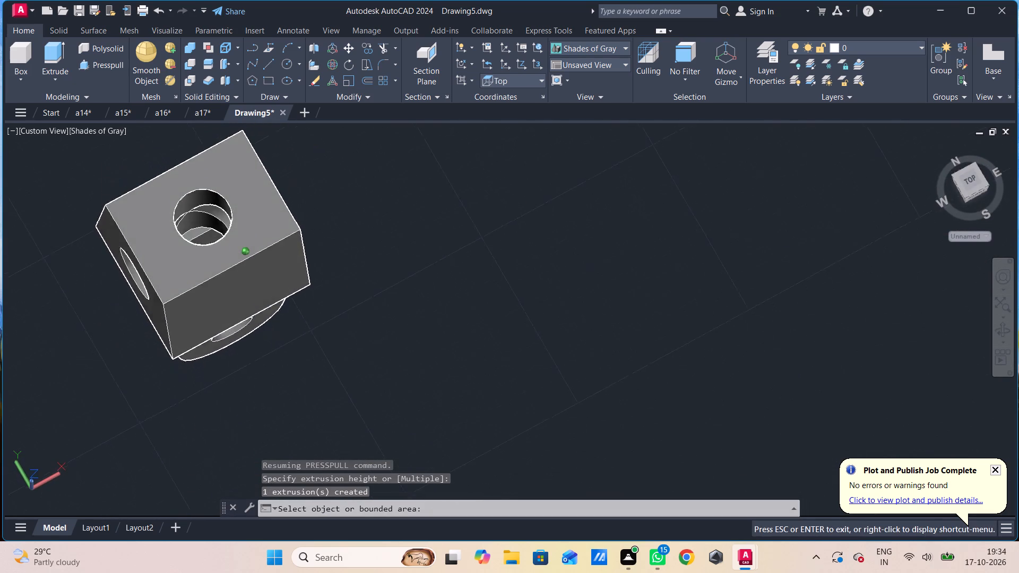
pyautogui.keyDown('shift'); pyautogui.moveTo(252, 435); pyautogui.dragTo(238, 461, button='middle'); pyautogui.keyUp('shift')
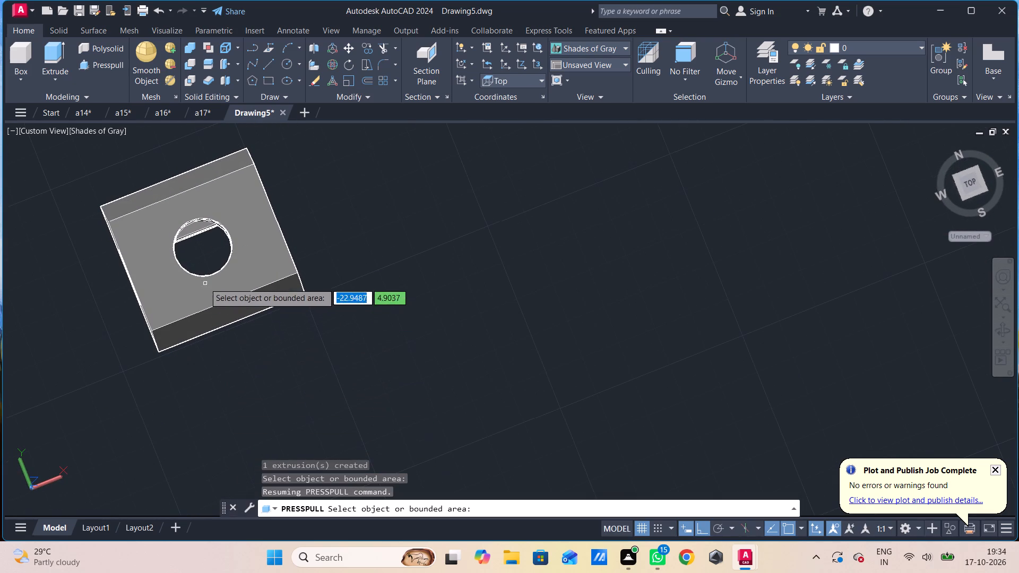
pyautogui.click(192, 224)
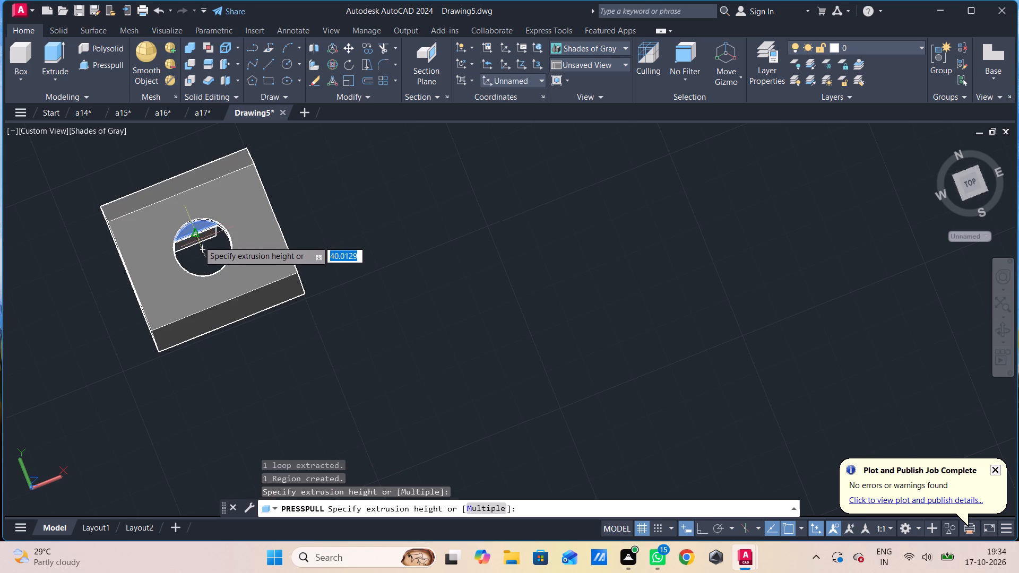
pyautogui.keyDown('shift'); pyautogui.moveTo(201, 242); pyautogui.dragTo(207, 173, button='middle'); pyautogui.keyUp('shift')
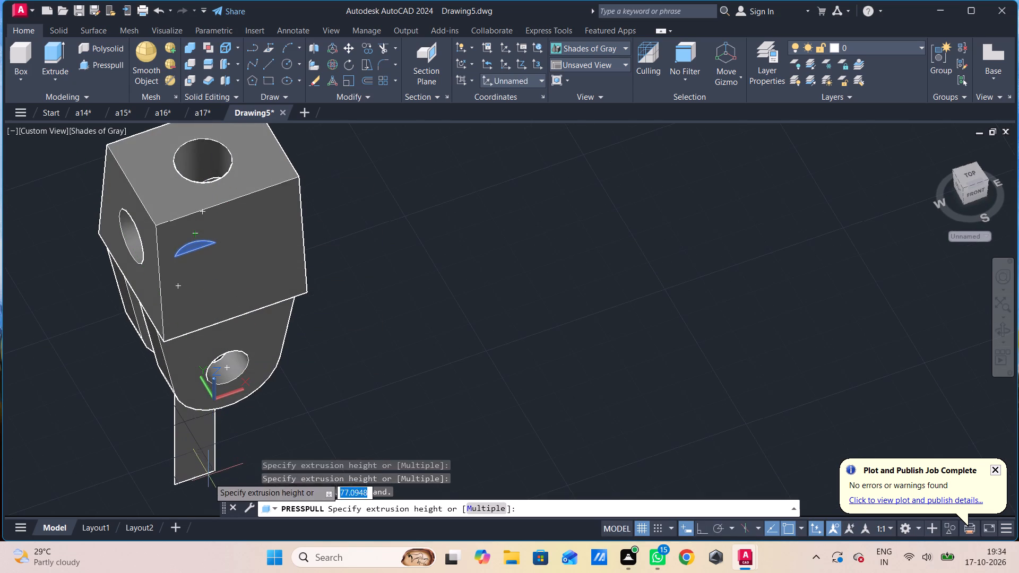
pyautogui.click(209, 478)
pyautogui.keyDown('shift'); pyautogui.moveTo(257, 391); pyautogui.dragTo(229, 446, button='middle'); pyautogui.keyUp('shift')
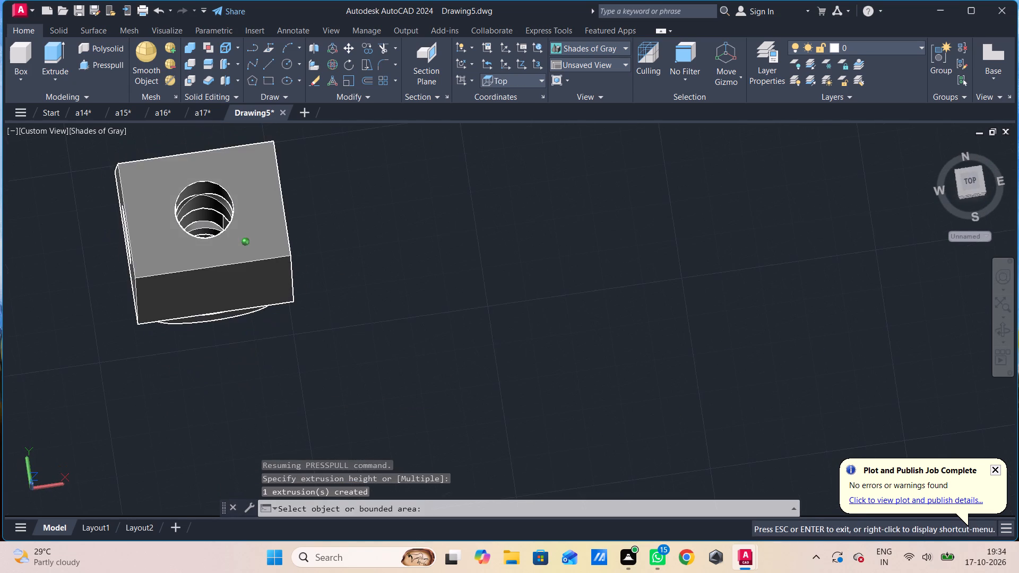
pyautogui.keyDown('shift'); pyautogui.moveTo(229, 446); pyautogui.dragTo(166, 431, button='middle'); pyautogui.keyUp('shift')
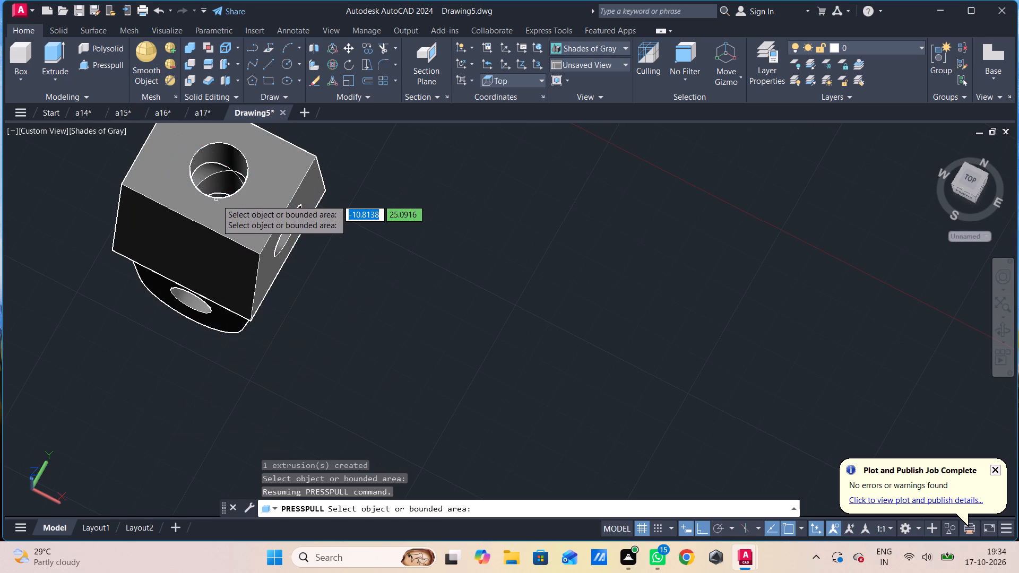
pyautogui.scroll(2, 213, 173)
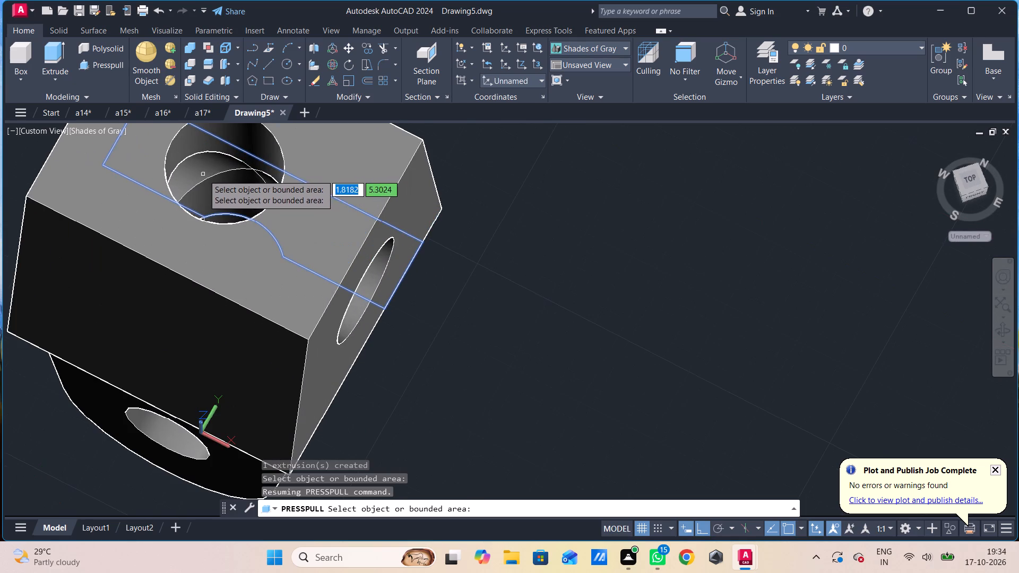
pyautogui.scroll(-1, 193, 180)
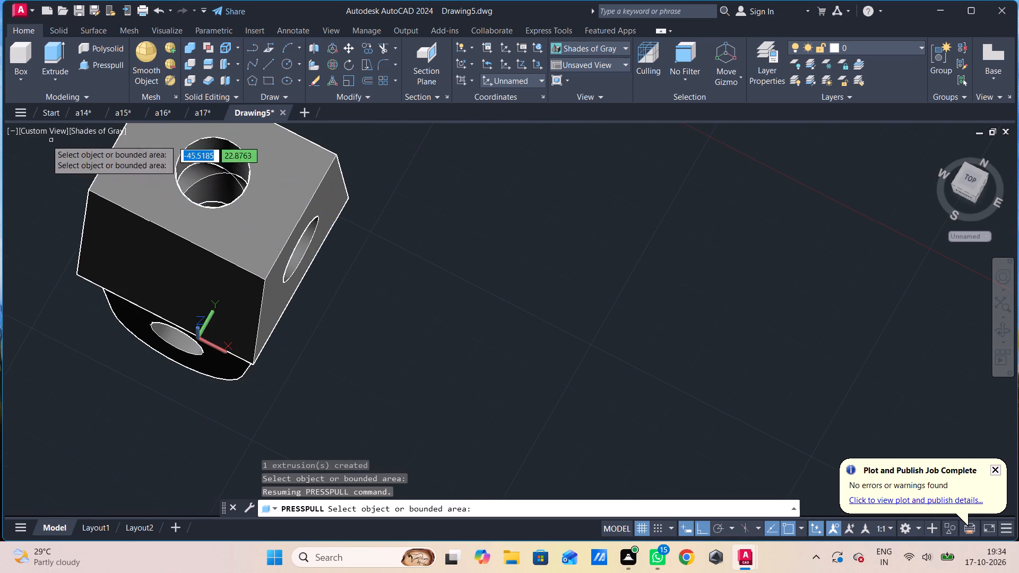
pyautogui.press('Escape')
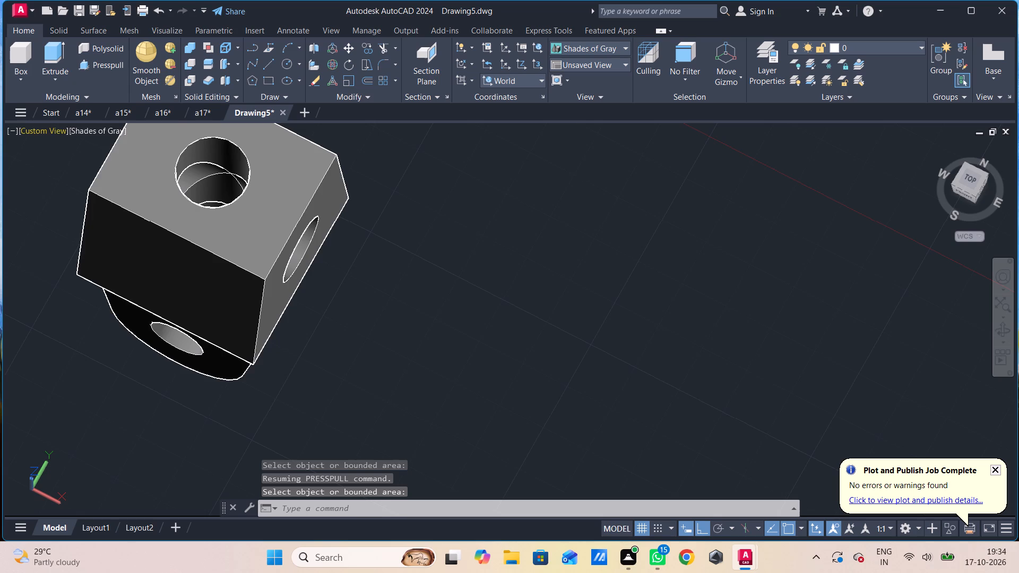
# In the Top view, draw a line from the block's vertical hole centre along positive X in segments of 40 and 70 units.
pyautogui.click(30, 127)
pyautogui.click(55, 164)
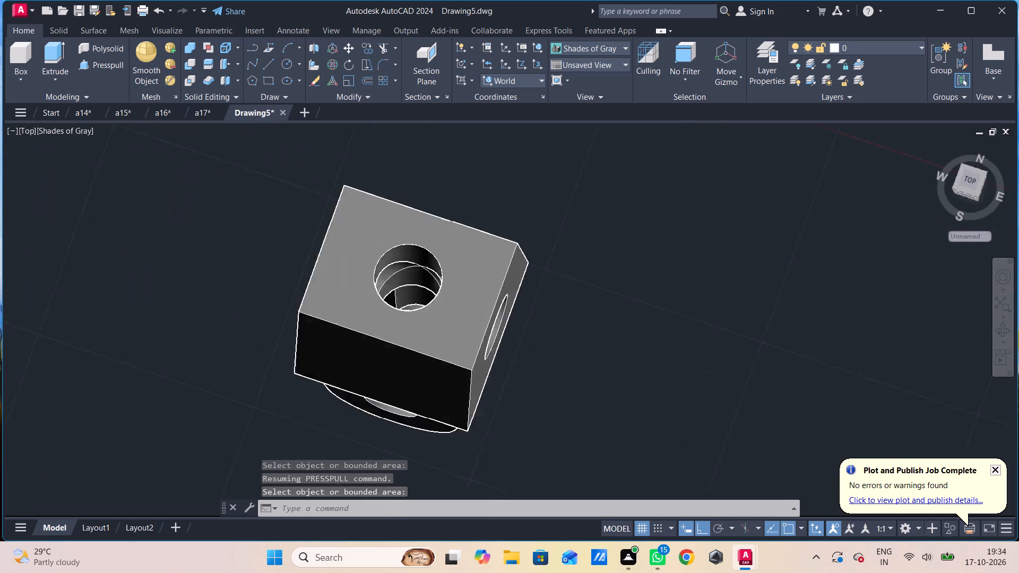
pyautogui.moveTo(194, 320); pyautogui.dragTo(189, 282, button='middle')
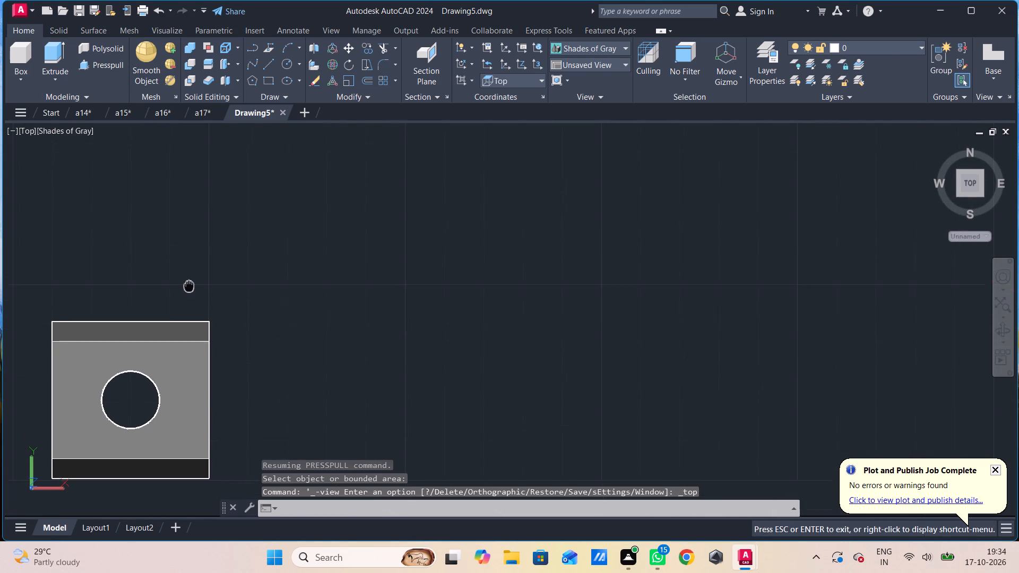
pyautogui.moveTo(189, 282); pyautogui.dragTo(186, 264, button='middle')
pyautogui.moveTo(242, 322); pyautogui.dragTo(237, 292, button='middle')
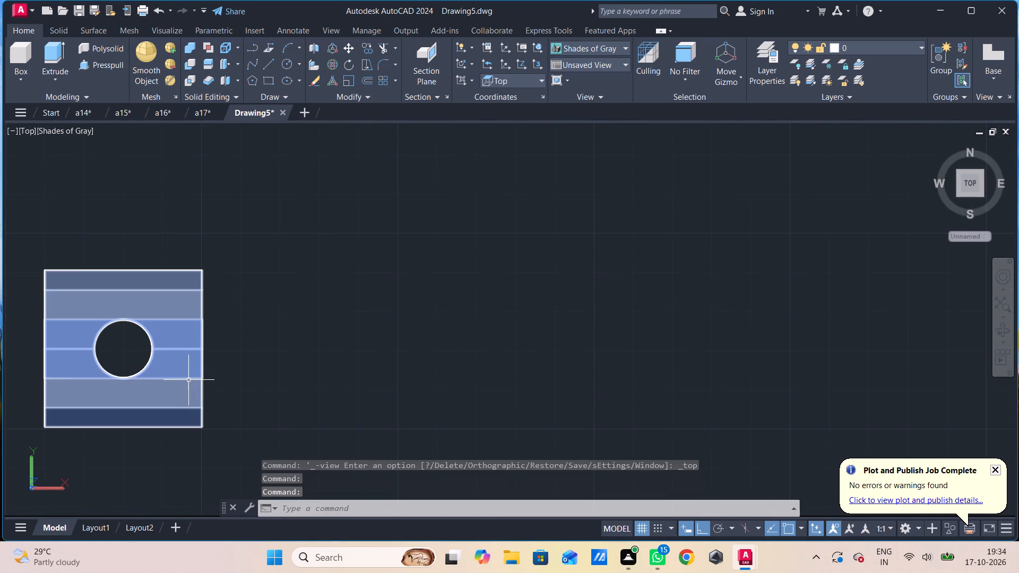
pyautogui.press('l')
pyautogui.press('space')
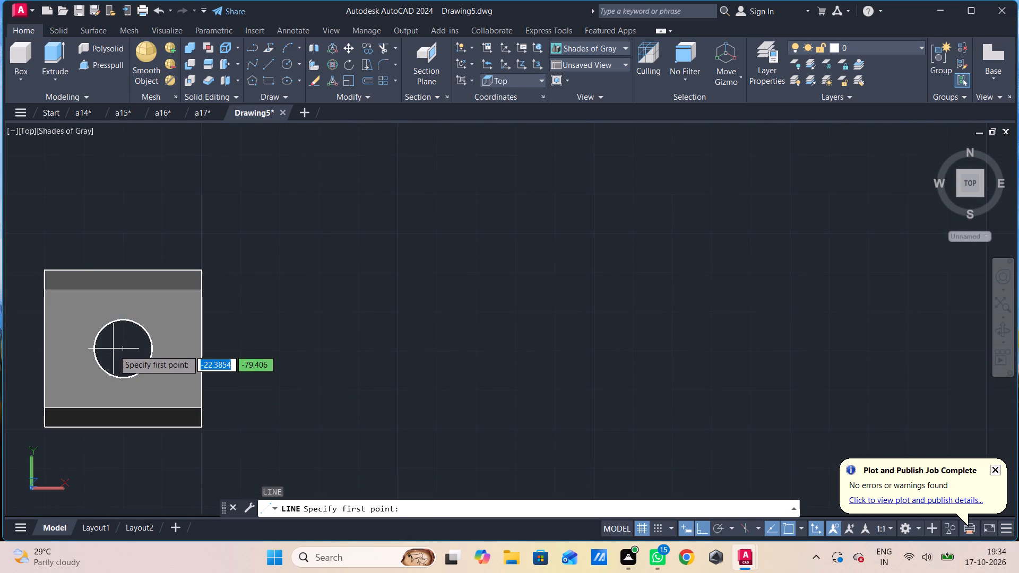
pyautogui.click(118, 350)
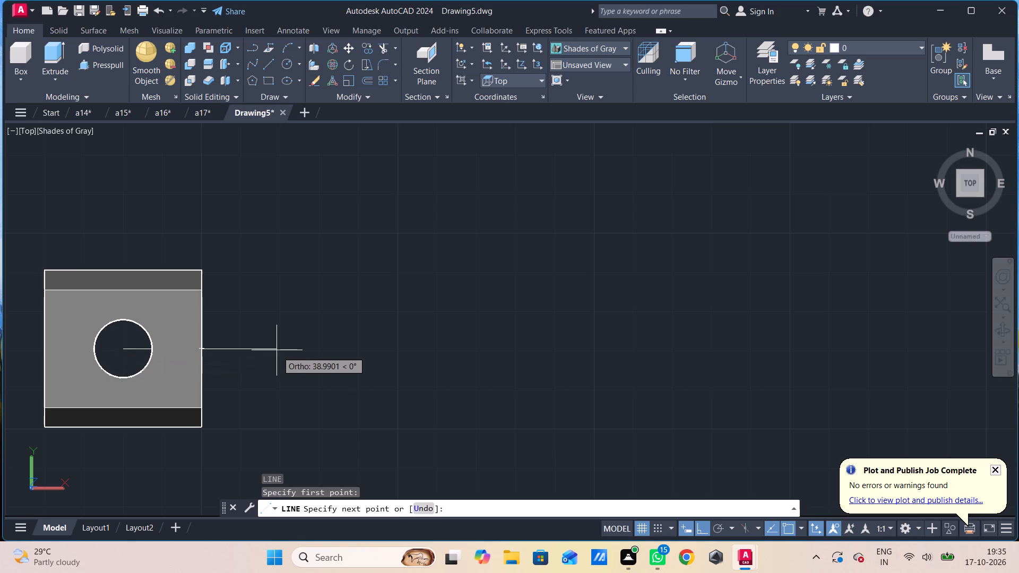
pyautogui.write('40')
pyautogui.press('Return')
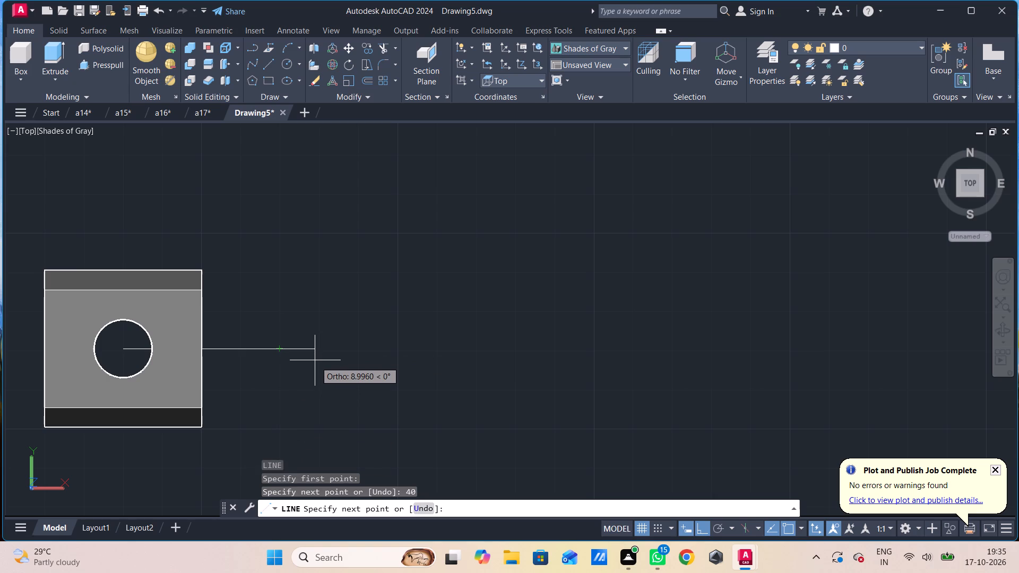
pyautogui.write('70')
pyautogui.press('Return')
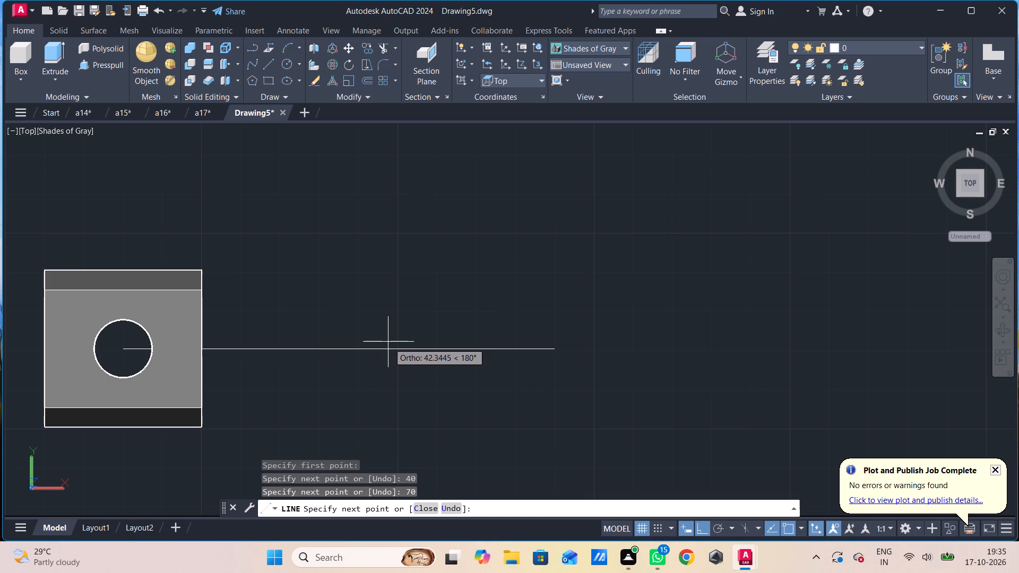
pyautogui.press('Escape')
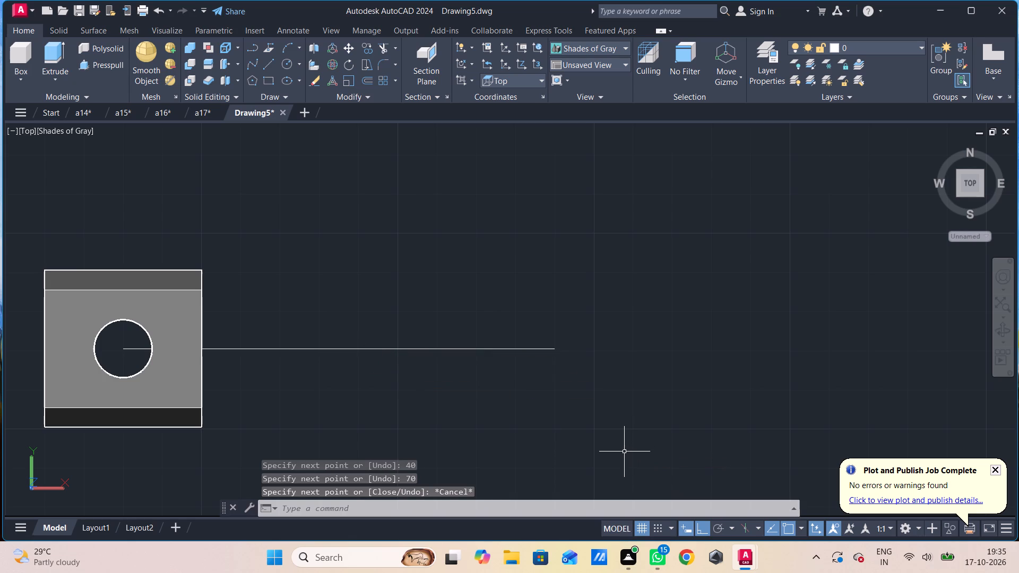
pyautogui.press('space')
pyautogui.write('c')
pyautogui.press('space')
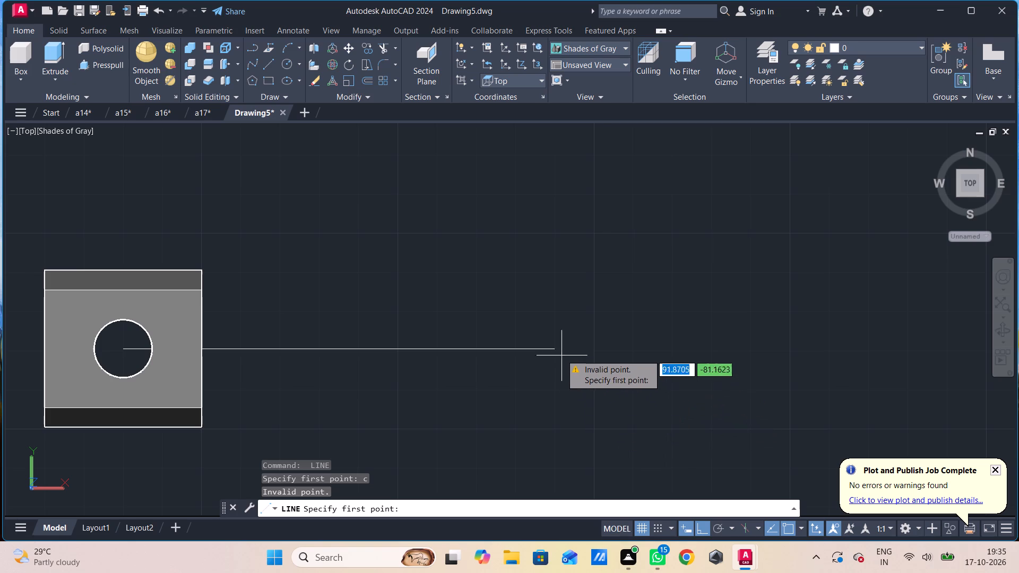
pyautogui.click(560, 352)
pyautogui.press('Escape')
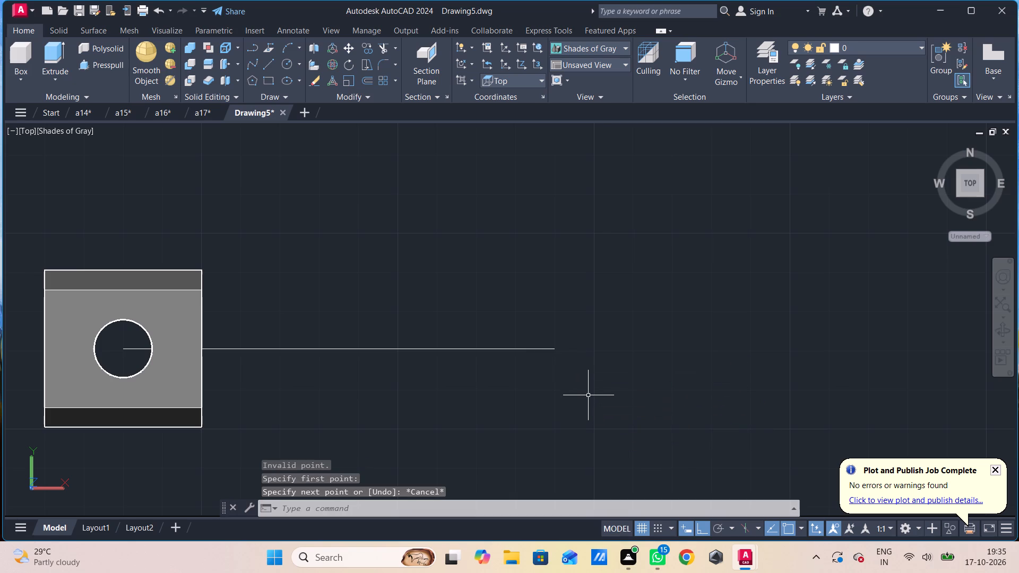
# Draw two concentric circles of radius 15 and 30 centred on the far end of the guide line.
pyautogui.write('c')
pyautogui.press('space')
pyautogui.click(558, 352)
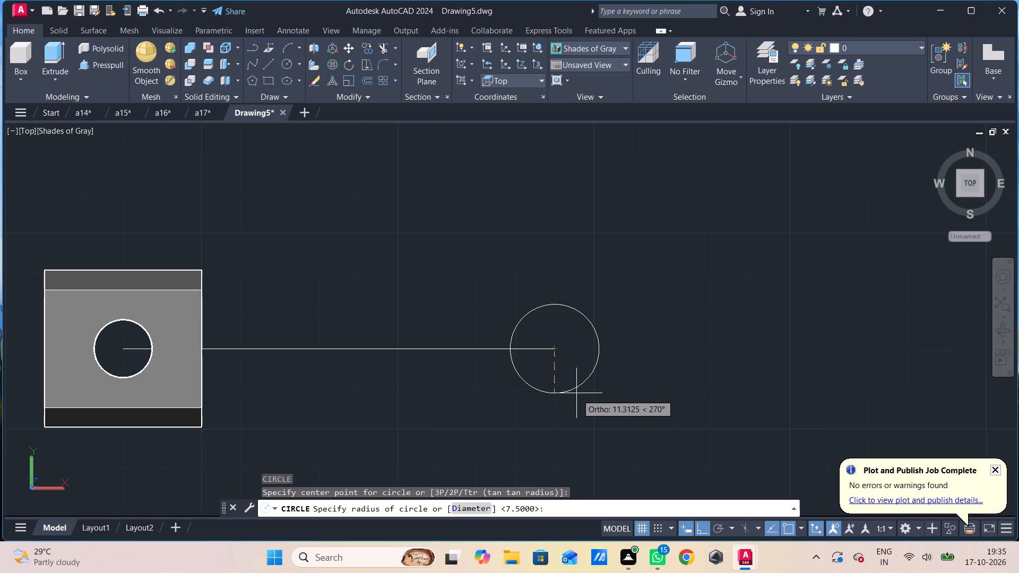
pyautogui.write('15')
pyautogui.press('Return')
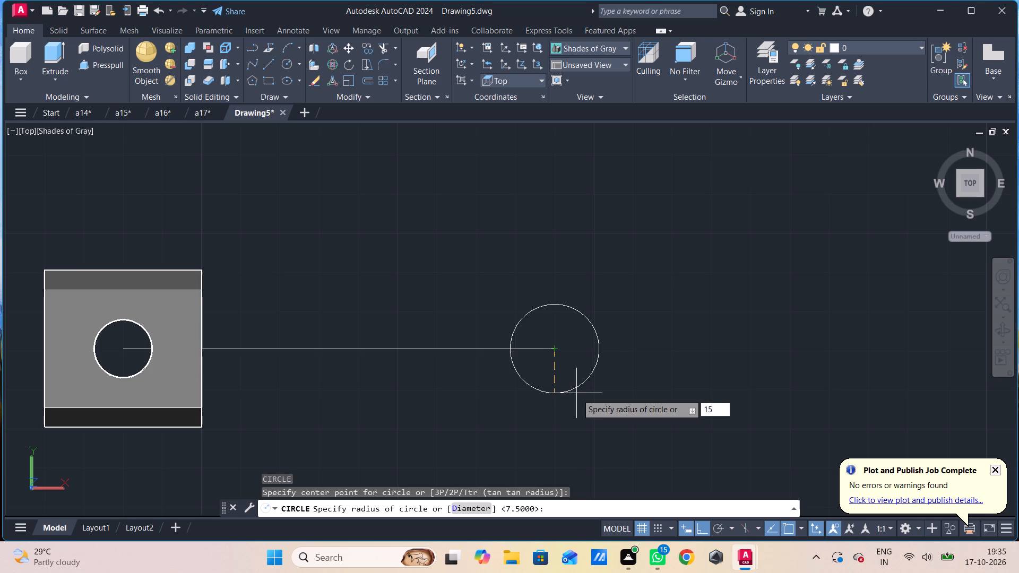
pyautogui.press('space')
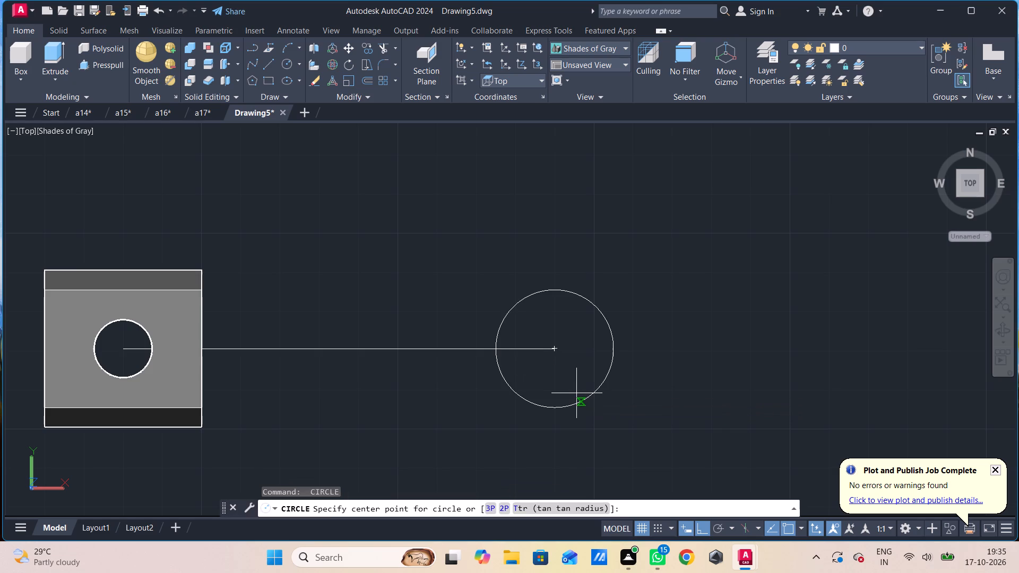
pyautogui.click(558, 351)
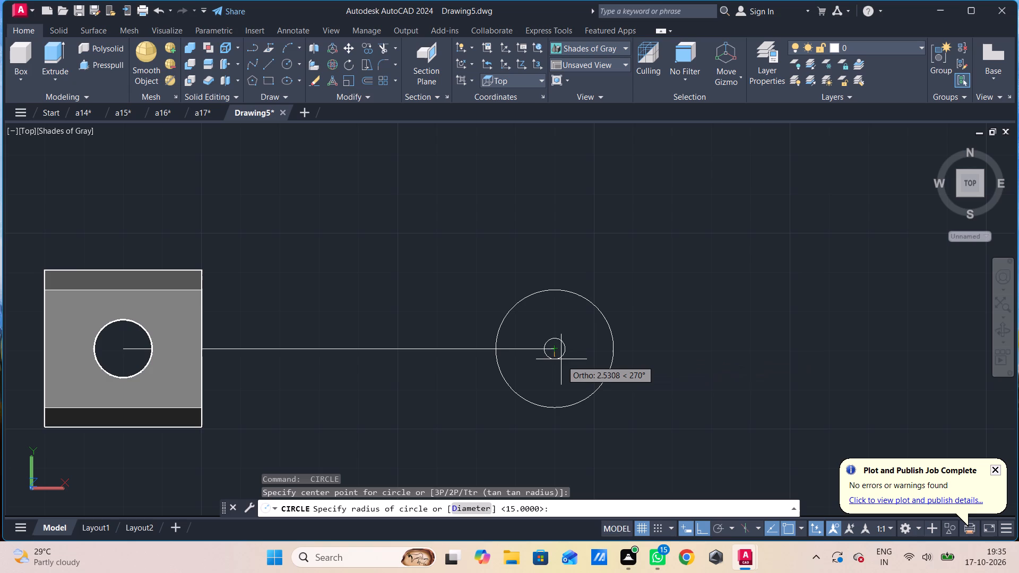
pyautogui.write('30')
pyautogui.press('Return')
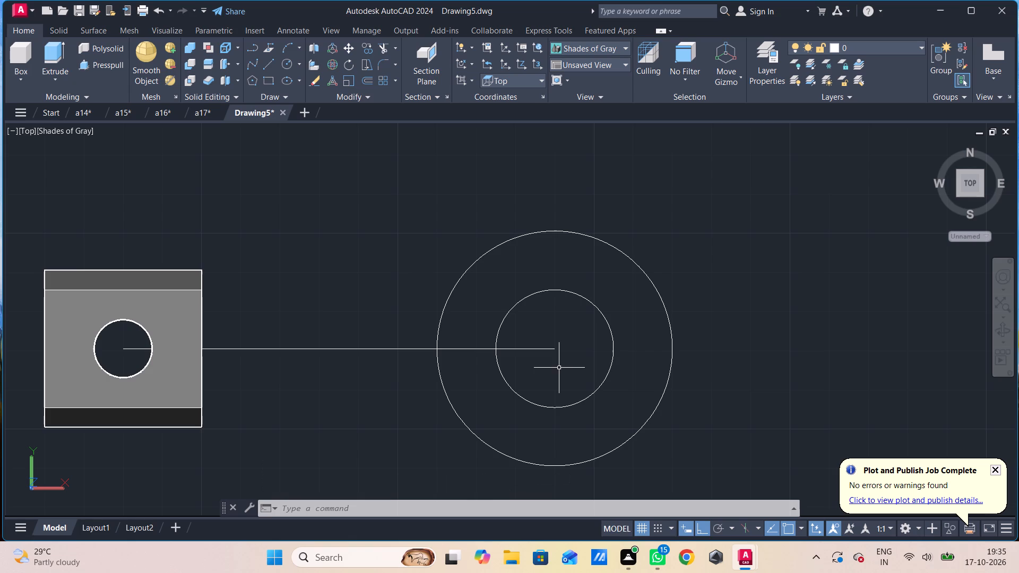
# Erase the 70-unit guide line segment that ends at the circles' centre.
pyautogui.keyDown('shift'); pyautogui.moveTo(559, 369); pyautogui.dragTo(493, 277, button='middle'); pyautogui.keyUp('shift')
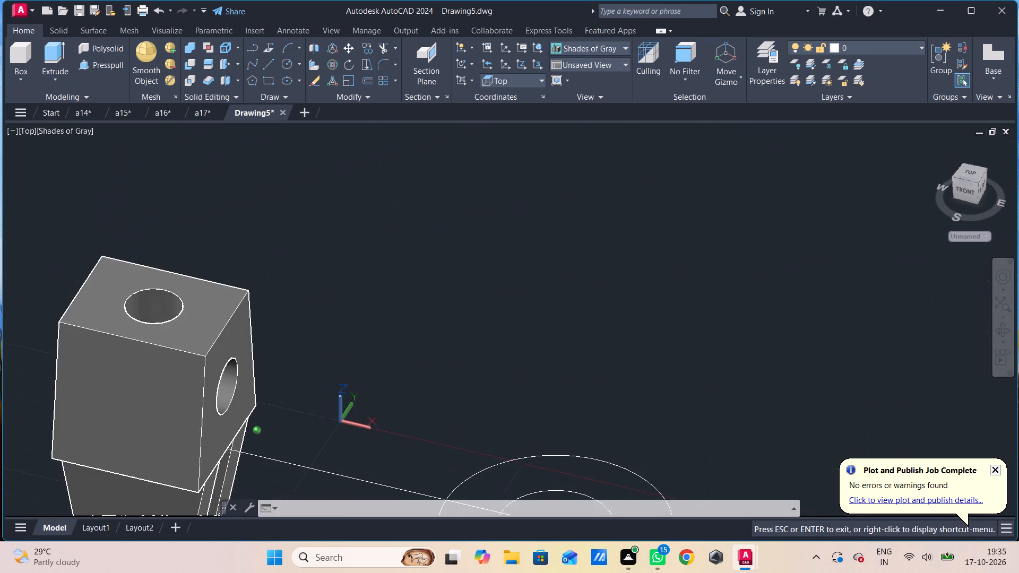
pyautogui.keyDown('shift'); pyautogui.moveTo(493, 277); pyautogui.dragTo(502, 290, button='middle'); pyautogui.keyUp('shift')
pyautogui.moveTo(539, 454); pyautogui.dragTo(539, 437, button='middle')
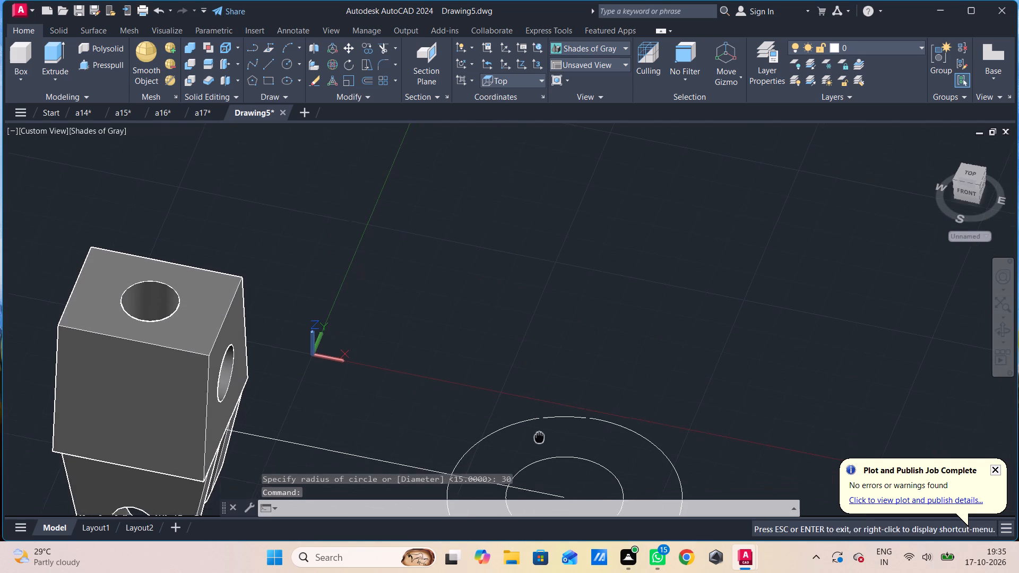
pyautogui.moveTo(539, 437); pyautogui.dragTo(535, 383, button='middle')
pyautogui.keyDown('shift'); pyautogui.moveTo(548, 477); pyautogui.dragTo(544, 449, button='middle'); pyautogui.keyUp('shift')
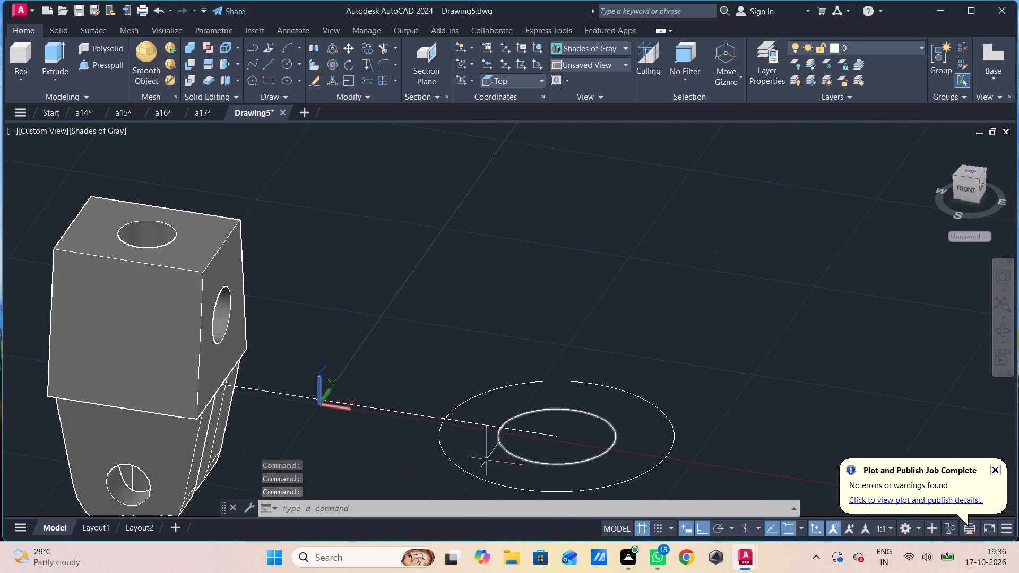
pyautogui.click(401, 414)
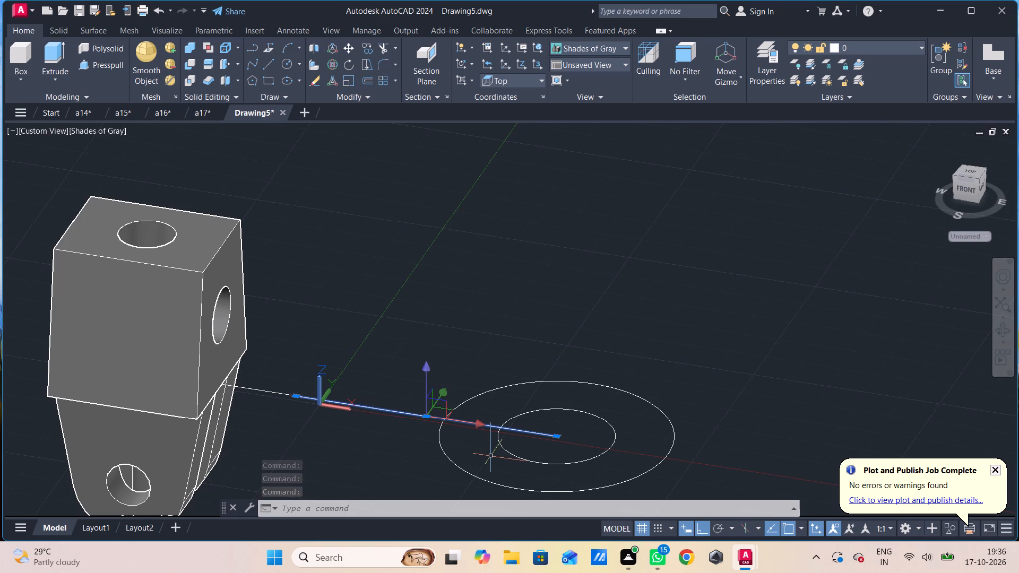
pyautogui.press('Delete')
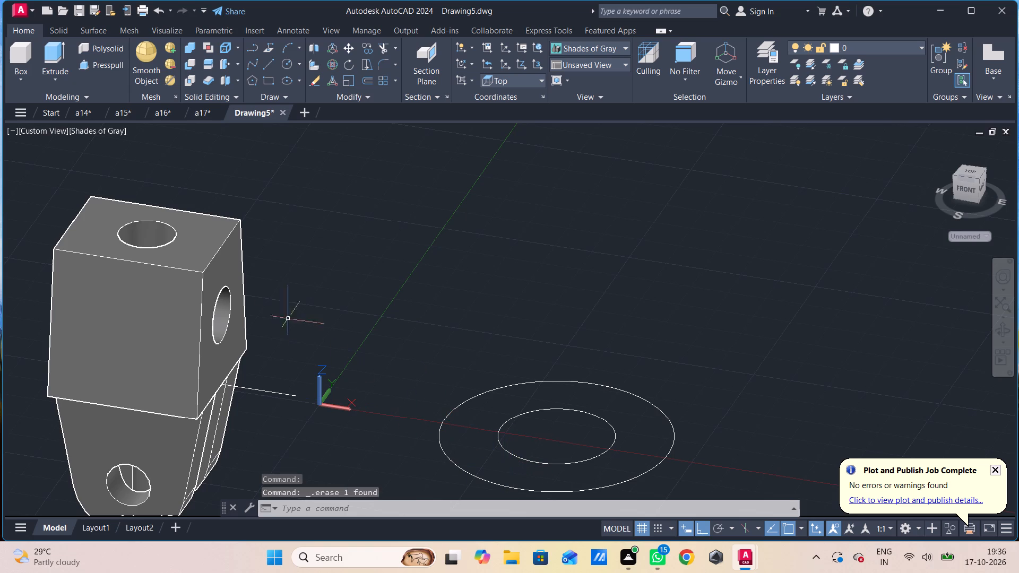
# Presspull the outer circle upward 50 units into a solid cylinder.
pyautogui.click(113, 67)
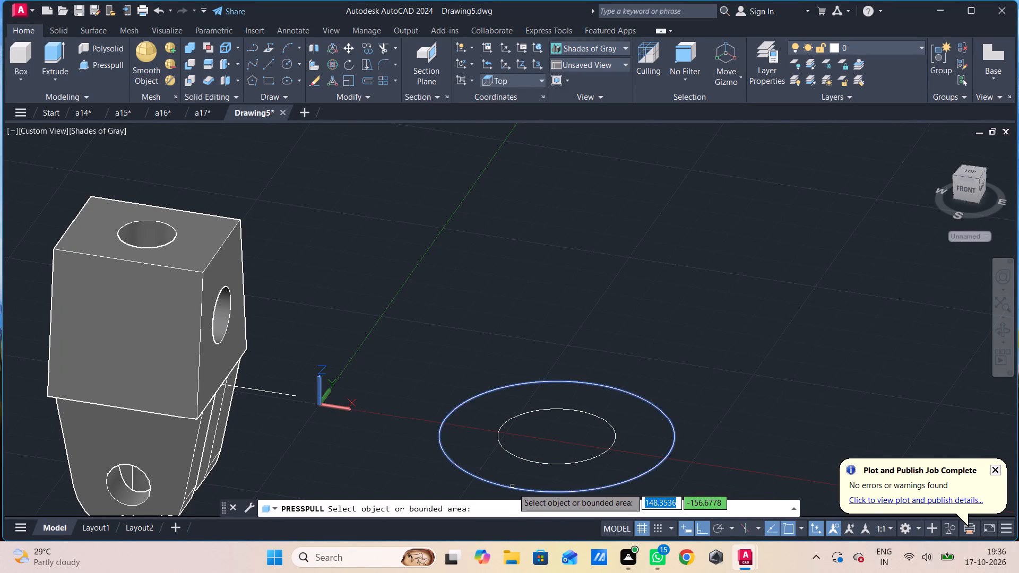
pyautogui.keyDown('shift'); pyautogui.moveTo(513, 486); pyautogui.dragTo(520, 471, button='middle'); pyautogui.keyUp('shift')
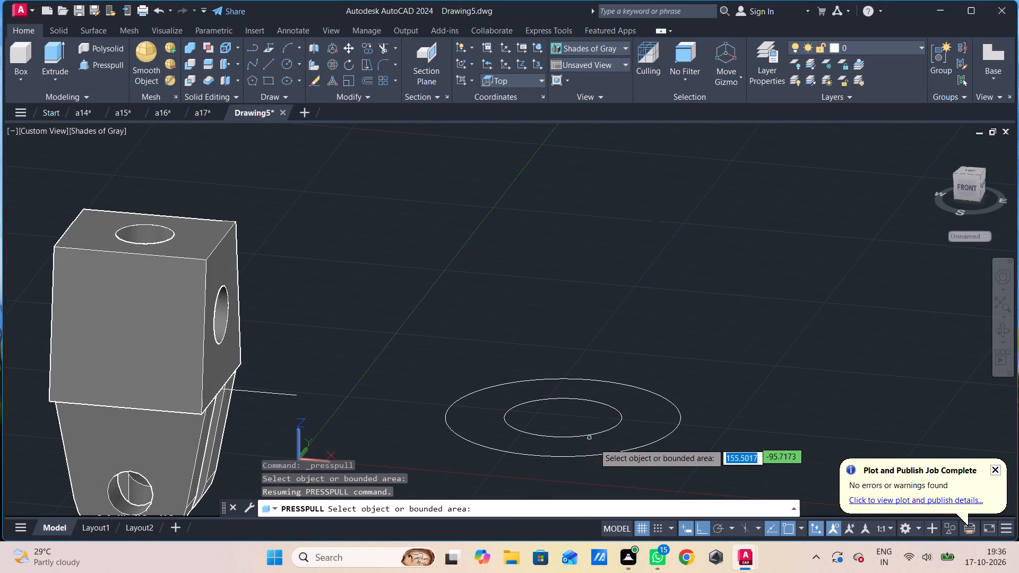
pyautogui.keyDown('shift'); pyautogui.moveTo(605, 448); pyautogui.dragTo(612, 453, button='middle'); pyautogui.keyUp('shift')
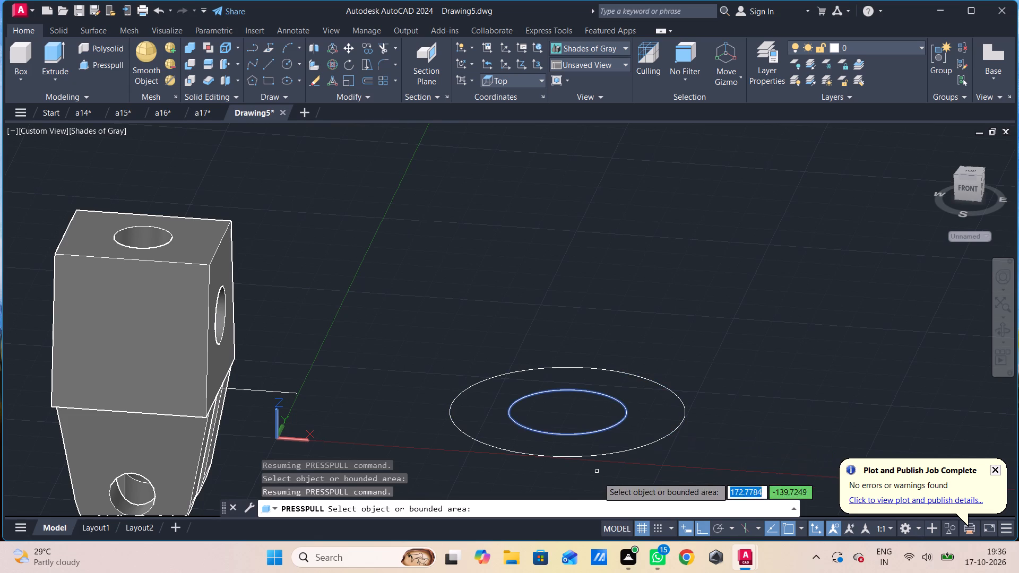
pyautogui.click(597, 459)
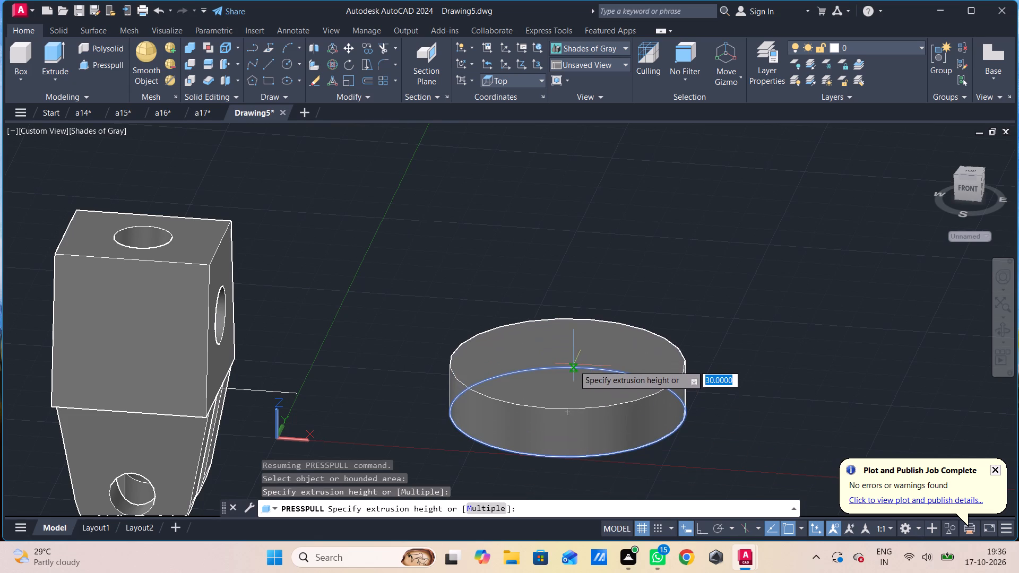
pyautogui.write('50')
pyautogui.press('Return')
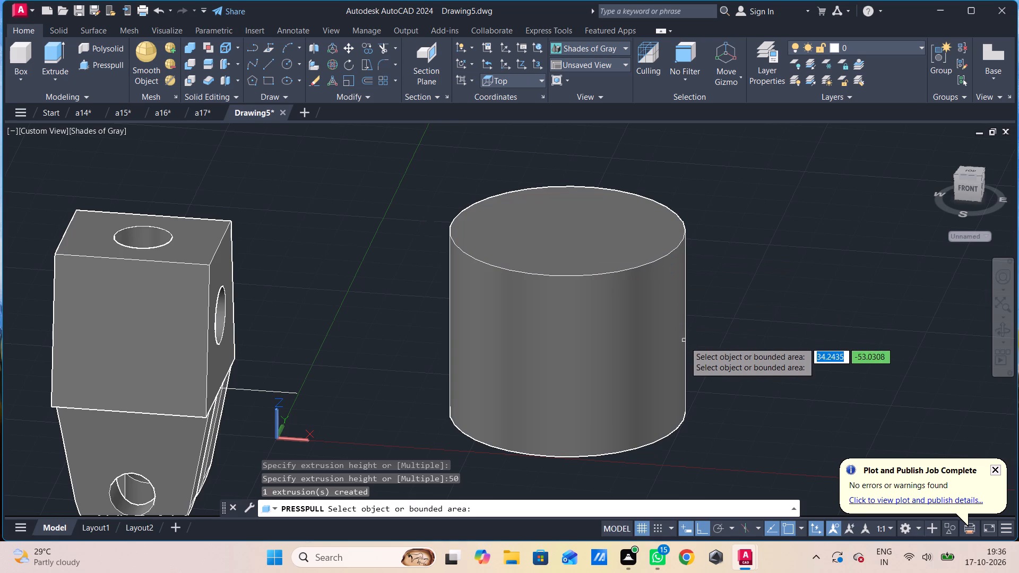
# Presspull the inner circle's area from the cylinder's underside up past its top face to cut a through hole, and end the command.
pyautogui.keyDown('shift'); pyautogui.moveTo(685, 342); pyautogui.dragTo(681, 265, button='middle'); pyautogui.keyUp('shift')
pyautogui.click(606, 370)
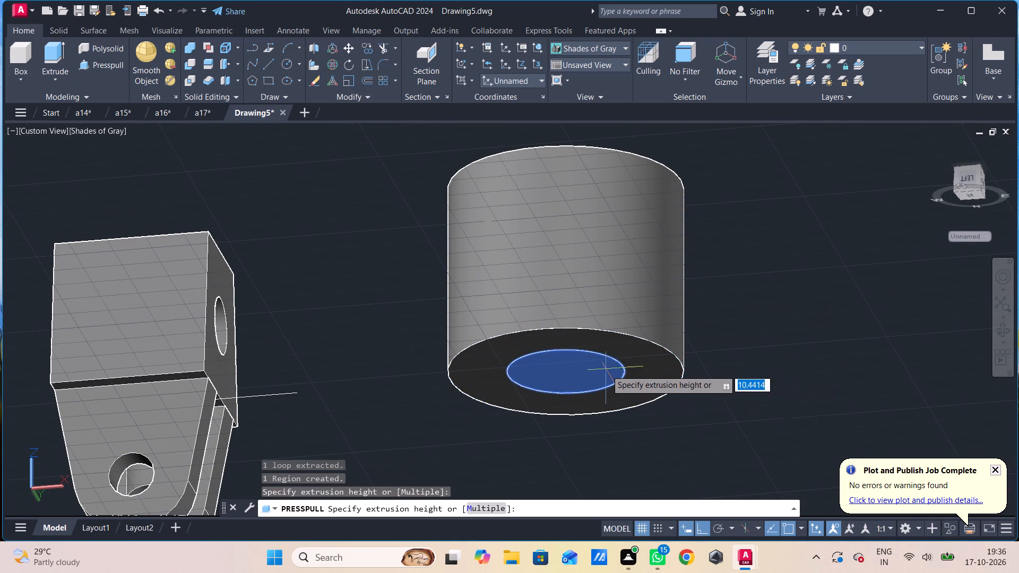
pyautogui.moveTo(612, 345); pyautogui.dragTo(620, 353, button='middle')
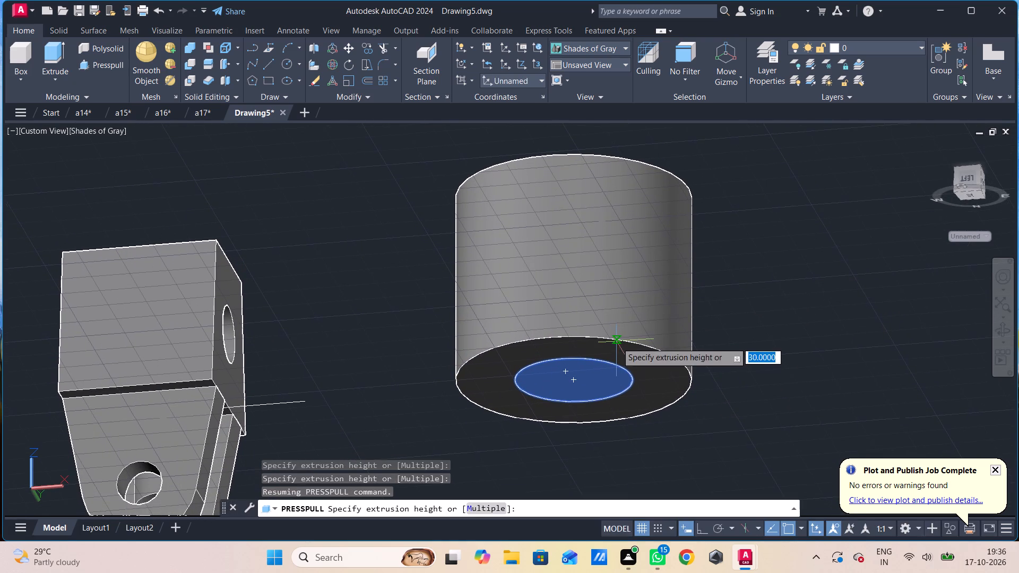
pyautogui.keyDown('shift'); pyautogui.moveTo(617, 342); pyautogui.dragTo(629, 431, button='middle'); pyautogui.keyUp('shift')
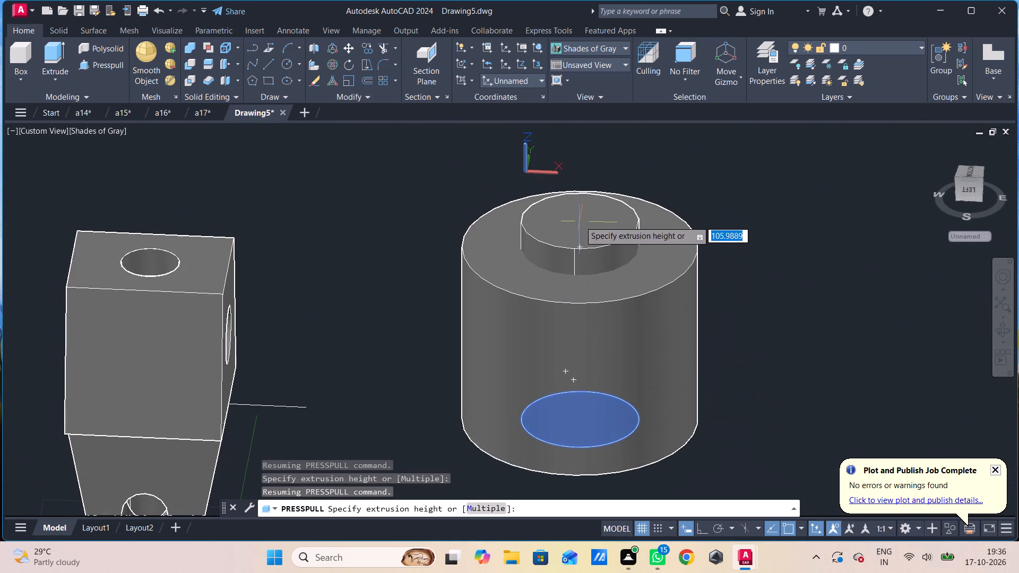
pyautogui.click(594, 176)
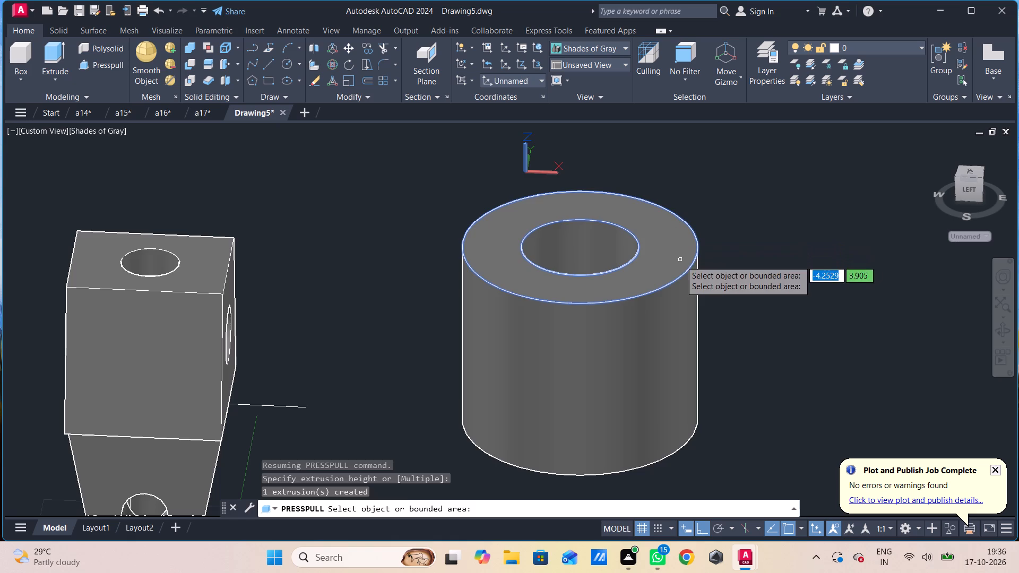
pyautogui.press('Escape')
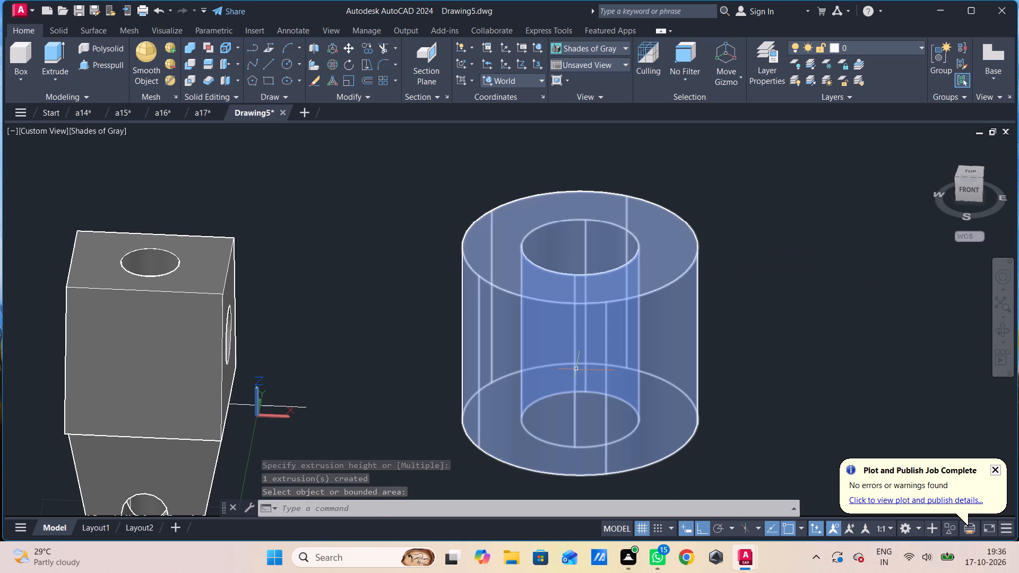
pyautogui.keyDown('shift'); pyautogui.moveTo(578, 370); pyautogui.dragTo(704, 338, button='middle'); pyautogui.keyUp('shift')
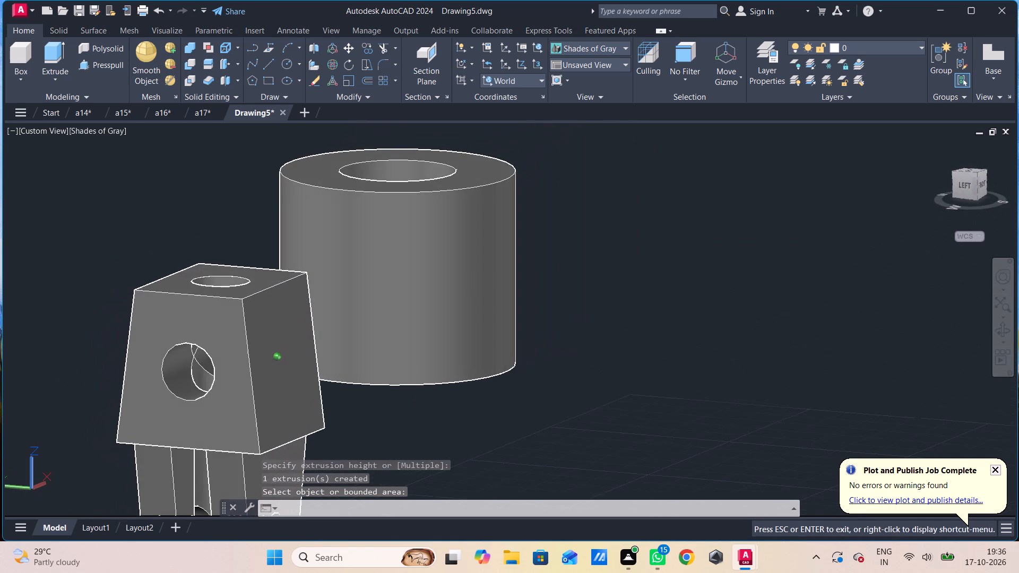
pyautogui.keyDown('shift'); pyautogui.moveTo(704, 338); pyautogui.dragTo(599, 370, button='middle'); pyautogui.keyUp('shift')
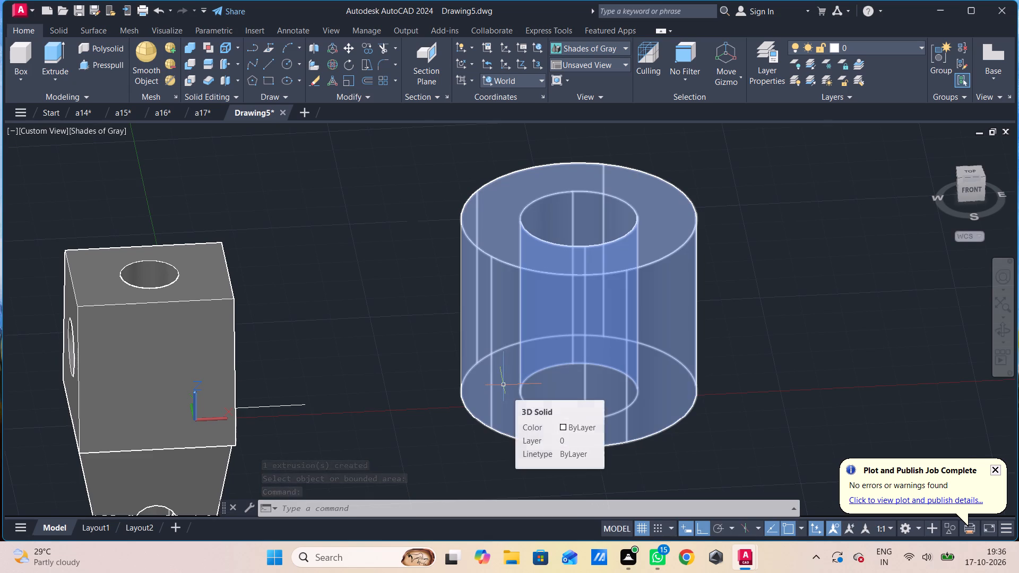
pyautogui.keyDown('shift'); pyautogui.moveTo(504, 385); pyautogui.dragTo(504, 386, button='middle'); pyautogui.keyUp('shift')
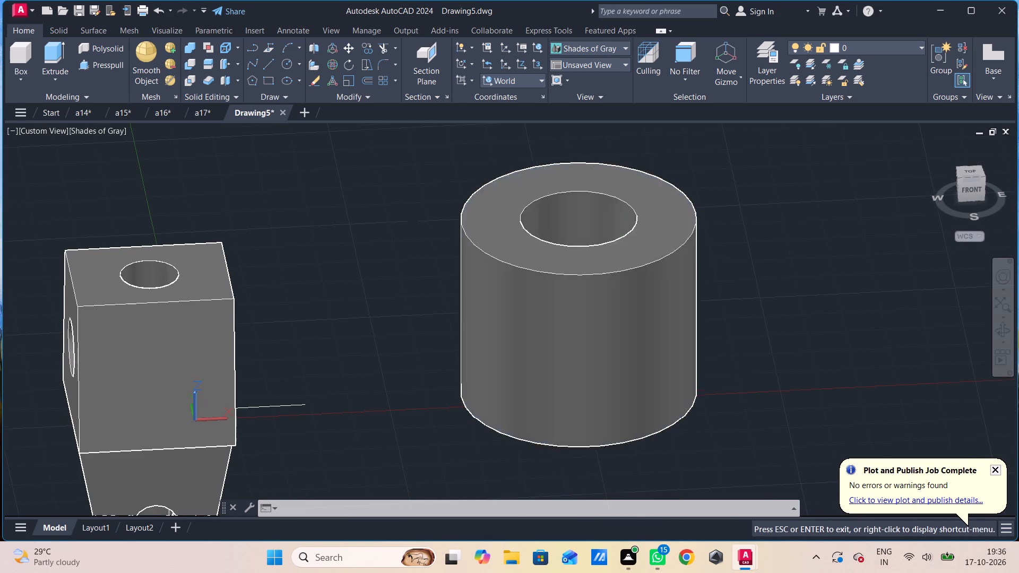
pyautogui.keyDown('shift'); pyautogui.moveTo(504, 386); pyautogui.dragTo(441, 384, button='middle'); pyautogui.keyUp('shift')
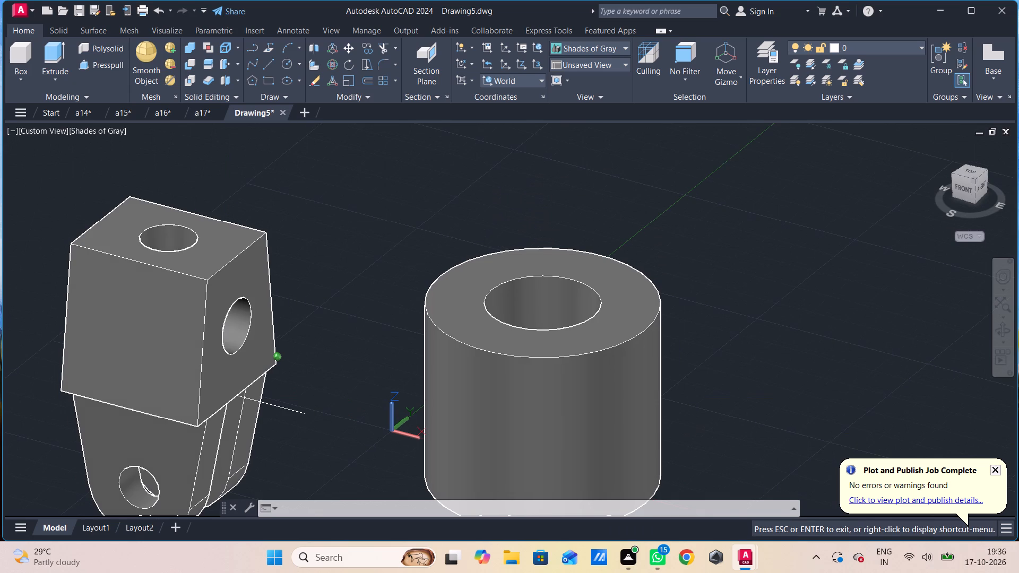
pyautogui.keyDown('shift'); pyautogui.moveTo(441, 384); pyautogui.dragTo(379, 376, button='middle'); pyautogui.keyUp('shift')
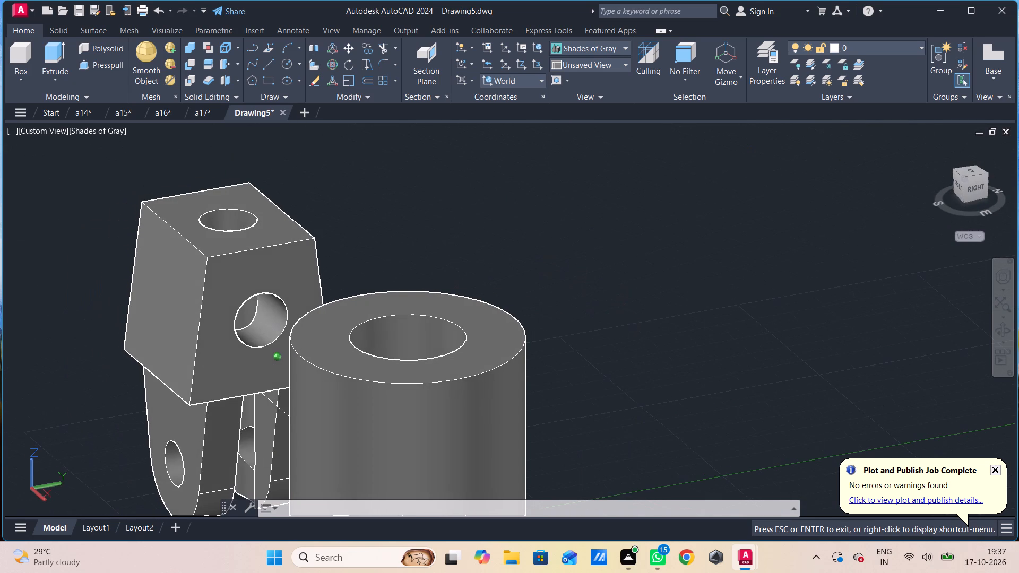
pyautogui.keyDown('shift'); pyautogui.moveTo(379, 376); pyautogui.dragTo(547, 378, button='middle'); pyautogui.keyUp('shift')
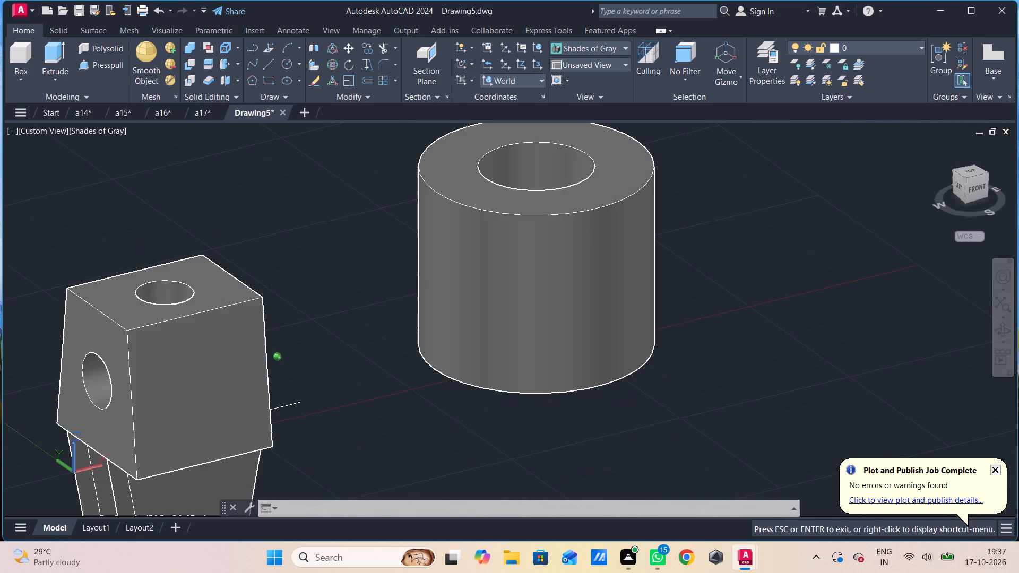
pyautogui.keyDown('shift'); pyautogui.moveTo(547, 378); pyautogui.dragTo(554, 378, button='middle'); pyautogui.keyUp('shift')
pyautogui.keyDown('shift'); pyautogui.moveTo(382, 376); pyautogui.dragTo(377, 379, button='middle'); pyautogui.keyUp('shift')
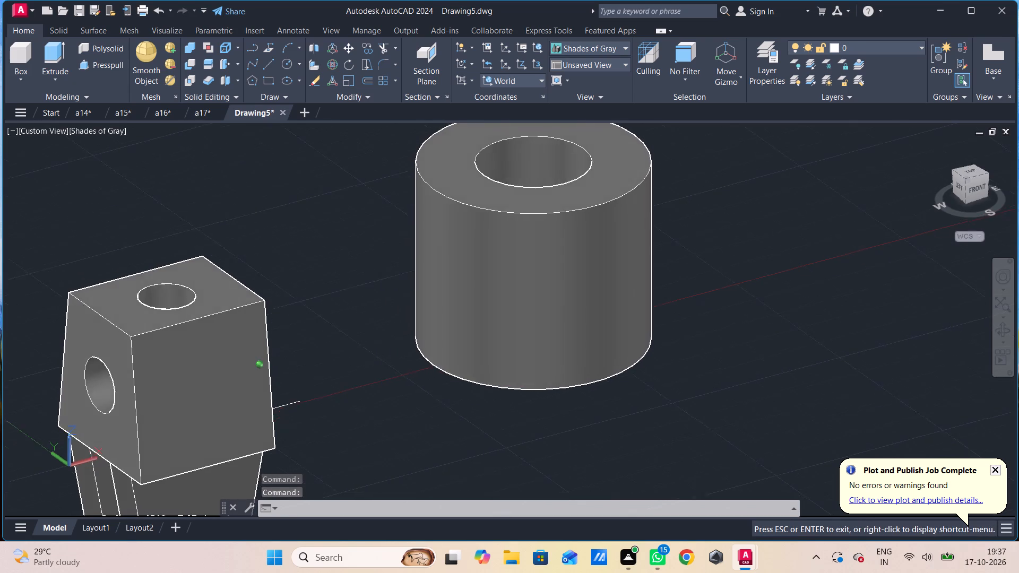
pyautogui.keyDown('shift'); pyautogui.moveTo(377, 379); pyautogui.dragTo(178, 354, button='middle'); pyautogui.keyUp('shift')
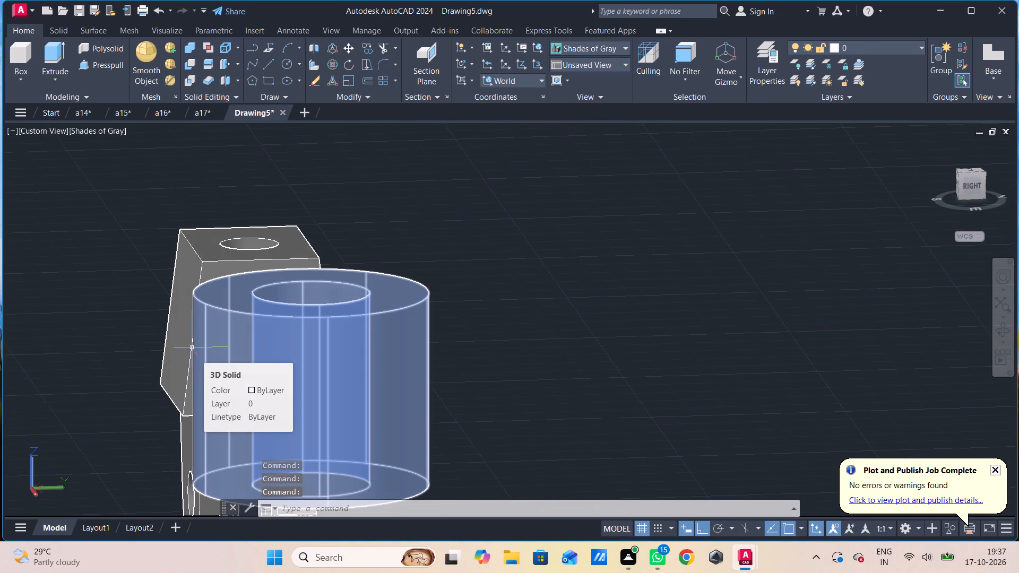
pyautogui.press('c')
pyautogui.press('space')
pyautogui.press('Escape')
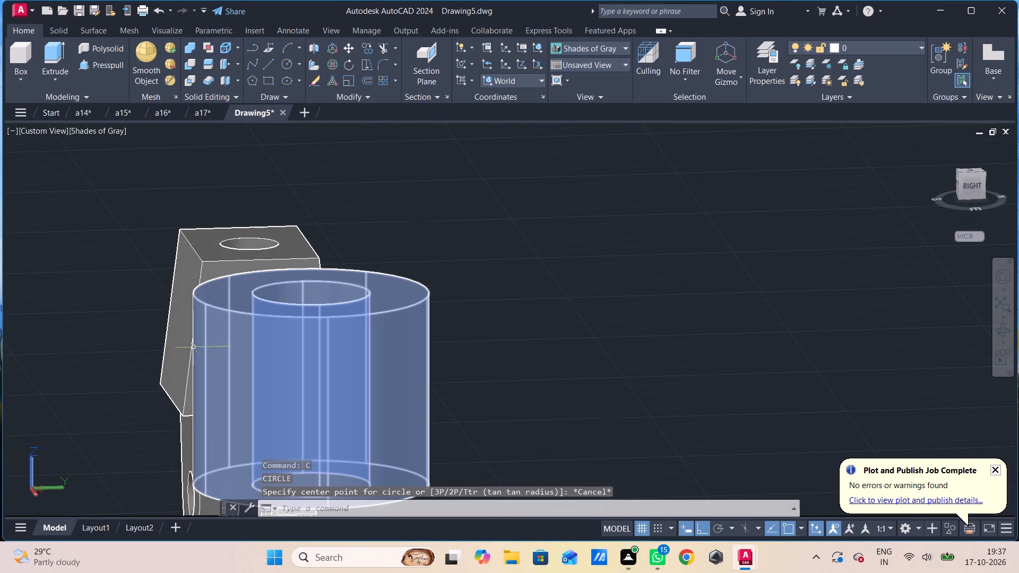
# Switch the model to the Right view so the drawing plane aligns with the block's side face.
pyautogui.click(28, 128)
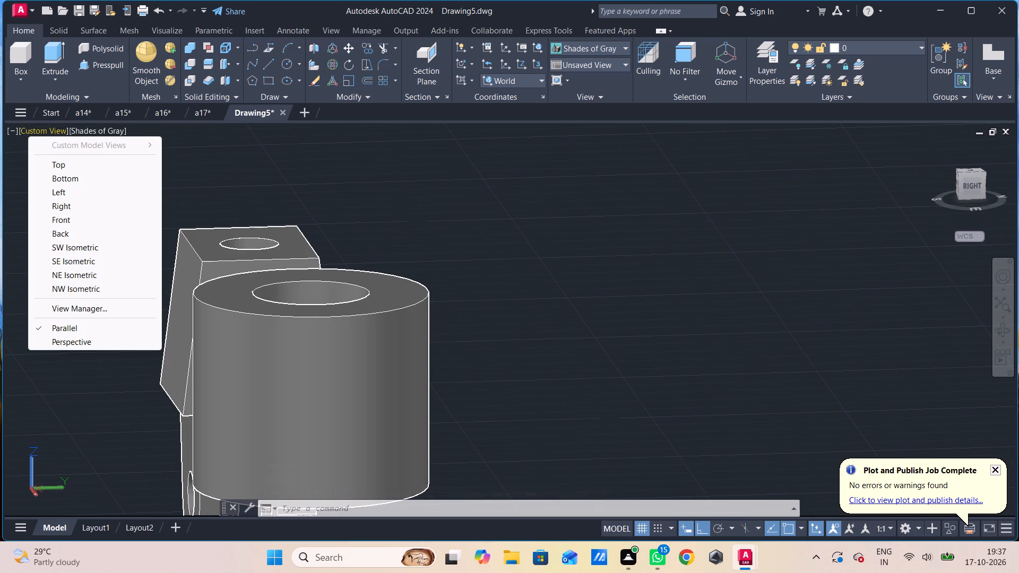
pyautogui.click(62, 209)
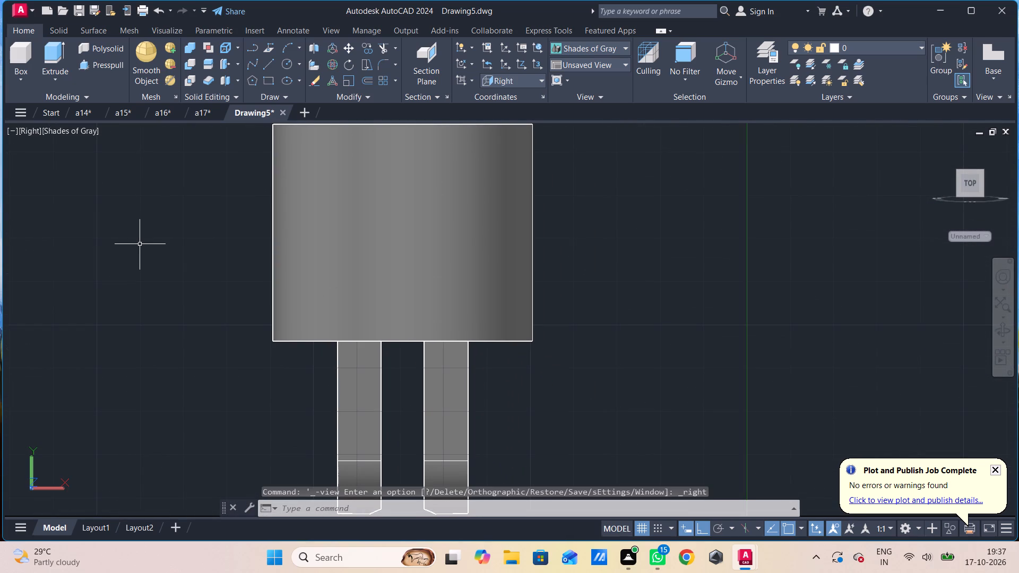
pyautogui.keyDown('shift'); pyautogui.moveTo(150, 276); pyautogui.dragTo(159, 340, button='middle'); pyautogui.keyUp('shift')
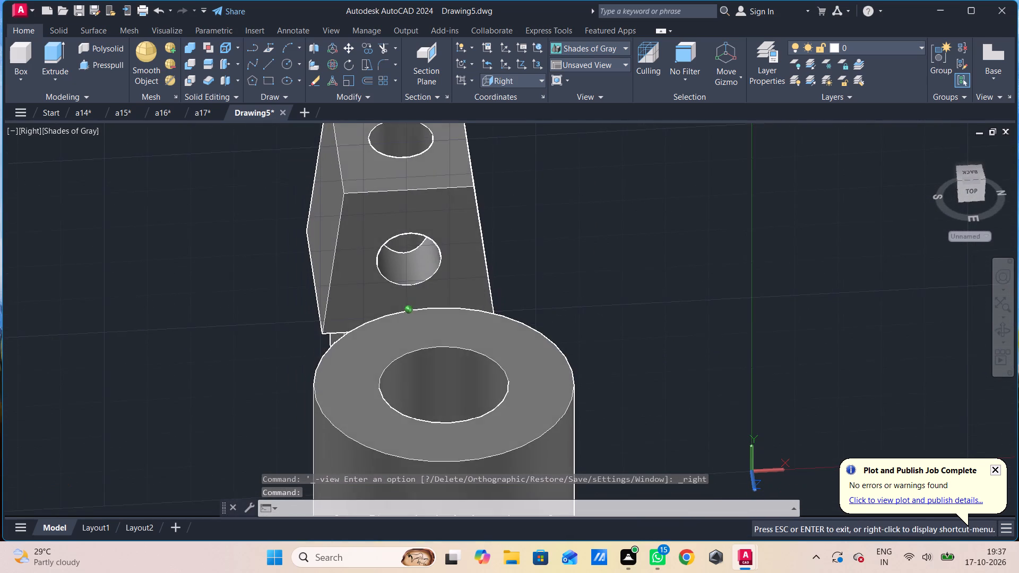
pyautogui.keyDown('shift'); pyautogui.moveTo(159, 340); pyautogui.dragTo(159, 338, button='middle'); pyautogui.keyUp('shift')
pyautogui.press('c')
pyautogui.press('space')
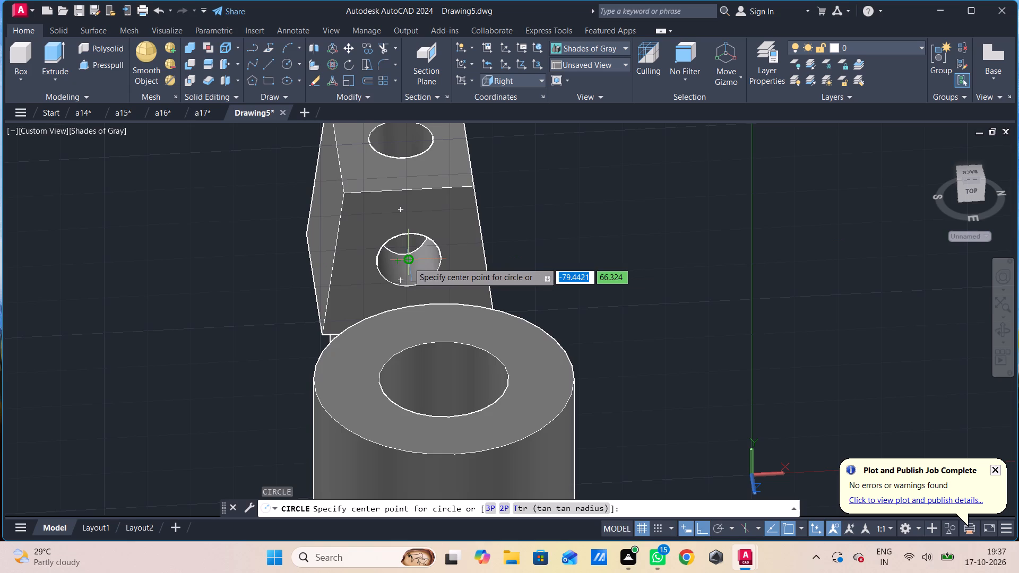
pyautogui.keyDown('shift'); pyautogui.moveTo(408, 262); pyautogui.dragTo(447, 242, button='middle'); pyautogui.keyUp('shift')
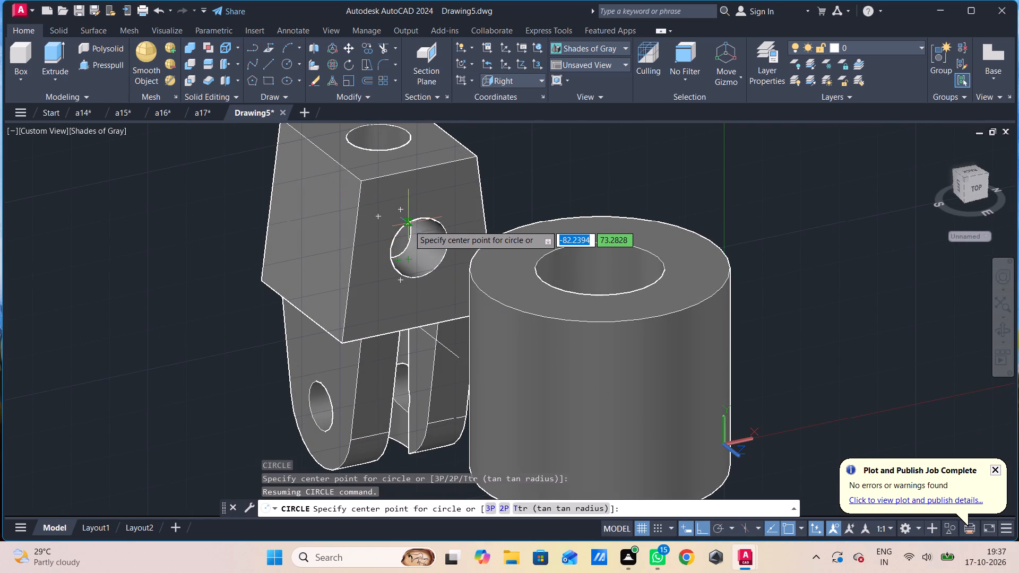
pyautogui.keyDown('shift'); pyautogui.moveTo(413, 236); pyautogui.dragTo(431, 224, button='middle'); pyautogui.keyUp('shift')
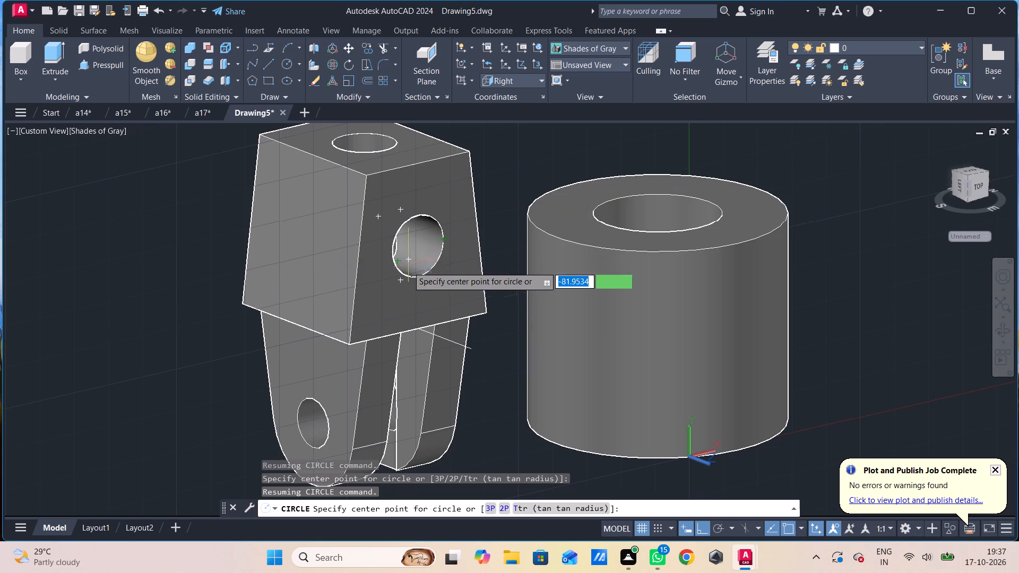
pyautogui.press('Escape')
# Draw a 20-unit guide line straight up from the lower edge's midpoint on the block face facing the hollow cylinder.
pyautogui.press('l')
pyautogui.press('space')
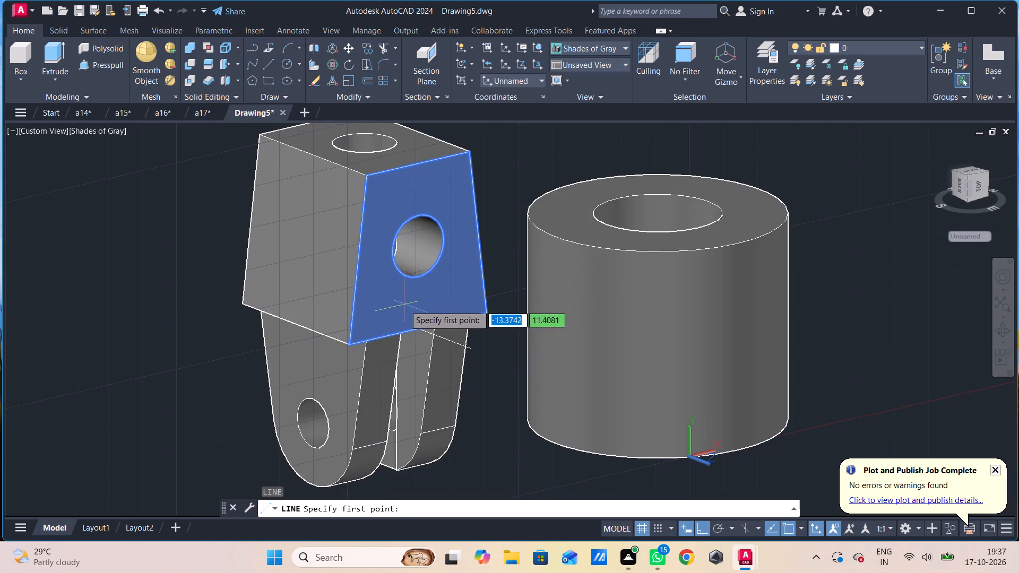
pyautogui.click(419, 330)
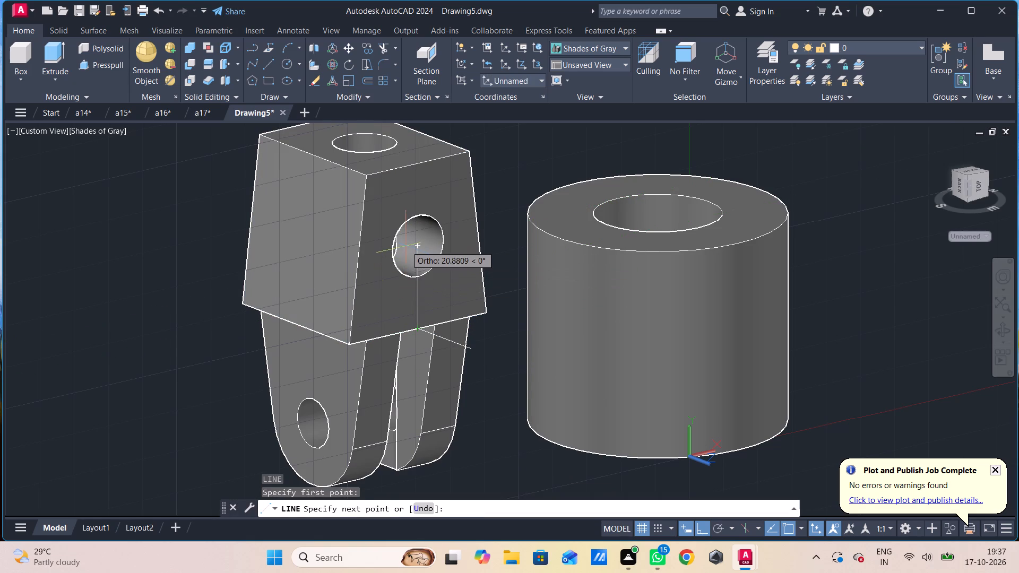
pyautogui.write('20')
pyautogui.press('Return')
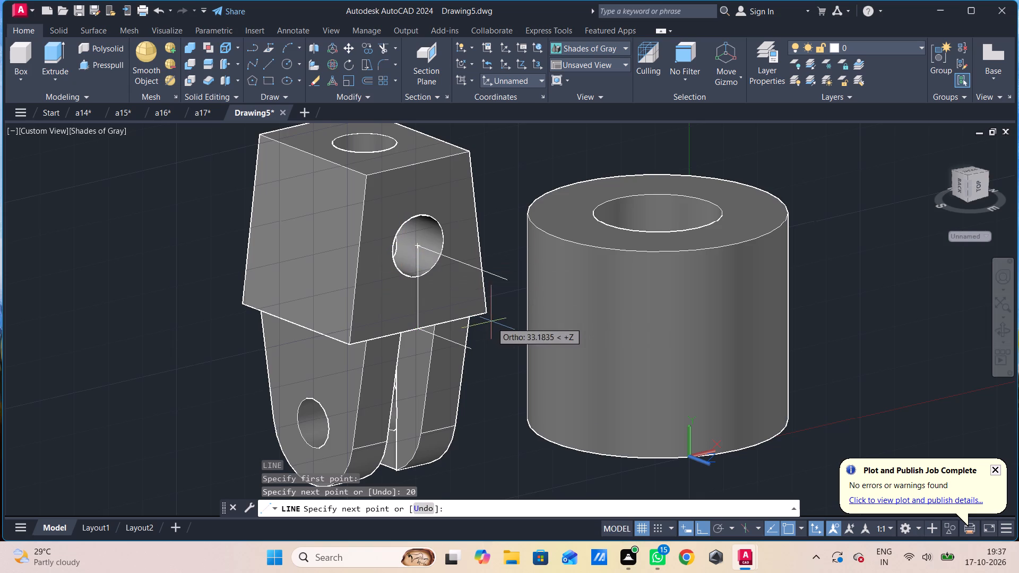
pyautogui.press('Escape')
# Draw a circle of radius 15 centred on the upper end of the 20-unit guide line.
pyautogui.press('c')
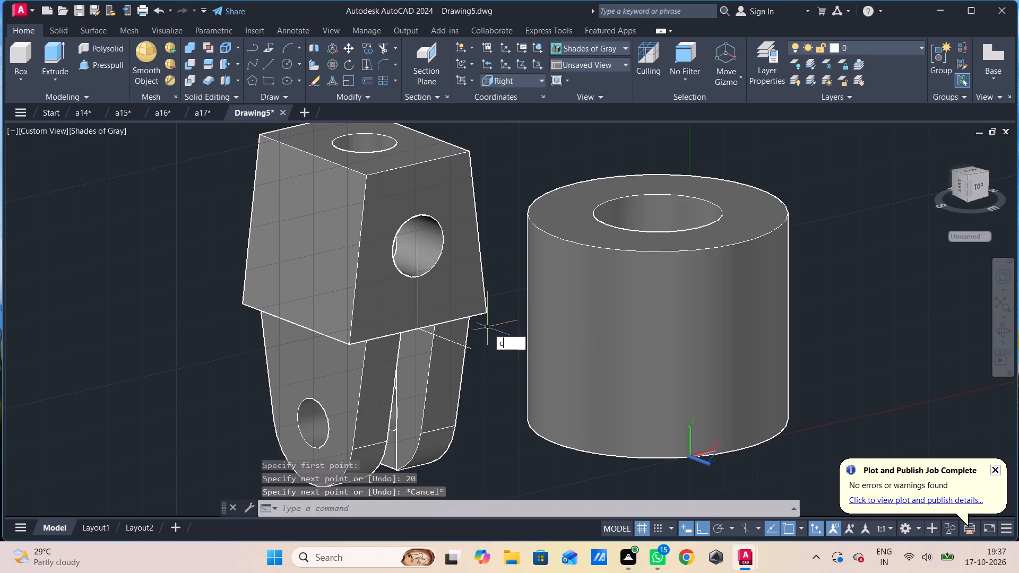
pyautogui.press('space')
pyautogui.click(414, 250)
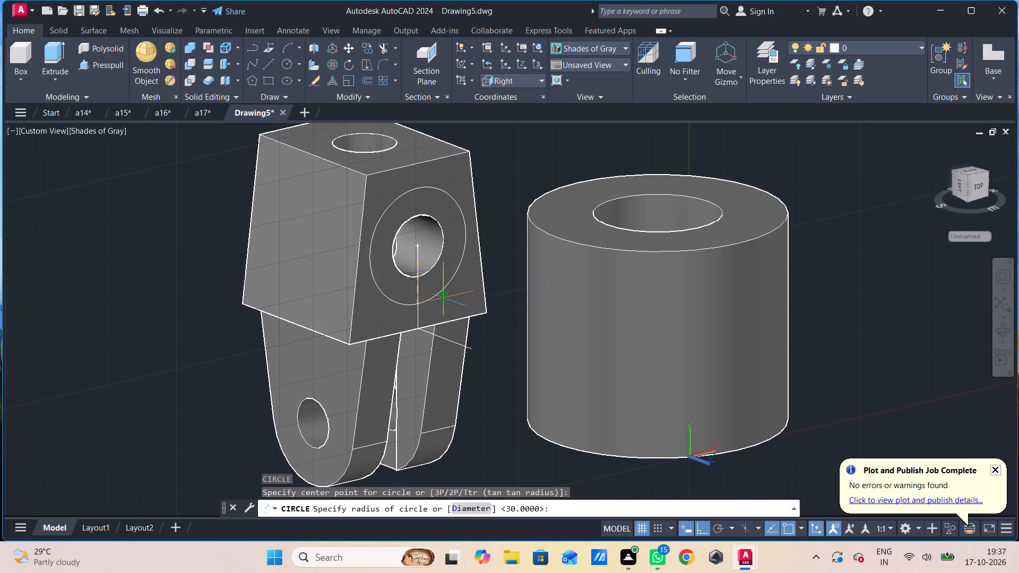
pyautogui.write('15')
pyautogui.press('Return')
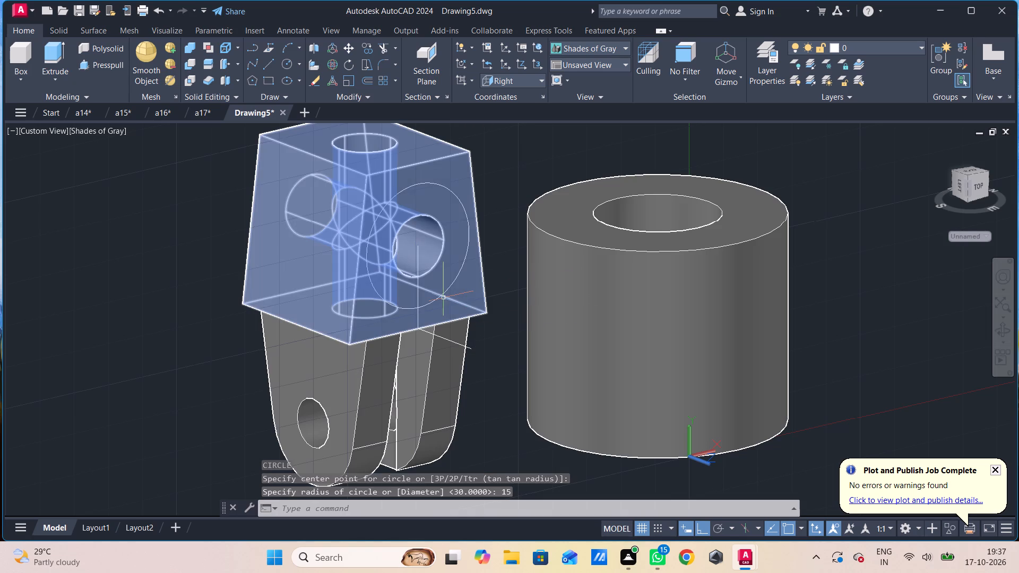
# Presspull the radius-15 circle from the block face into the hollow cylinder's wall to form a round connecting bar.
pyautogui.click(109, 70)
pyautogui.click(379, 277)
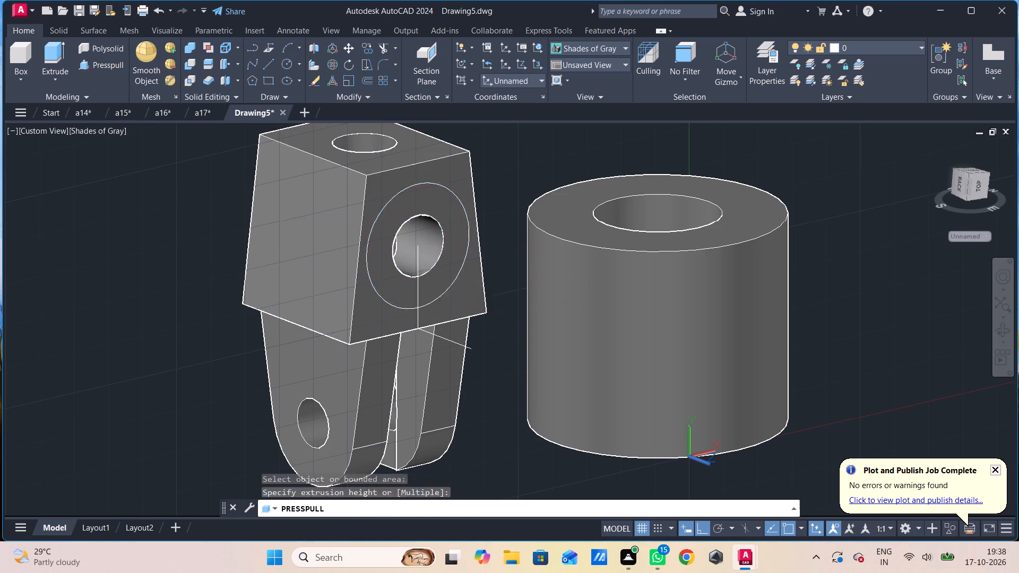
pyautogui.click(406, 310)
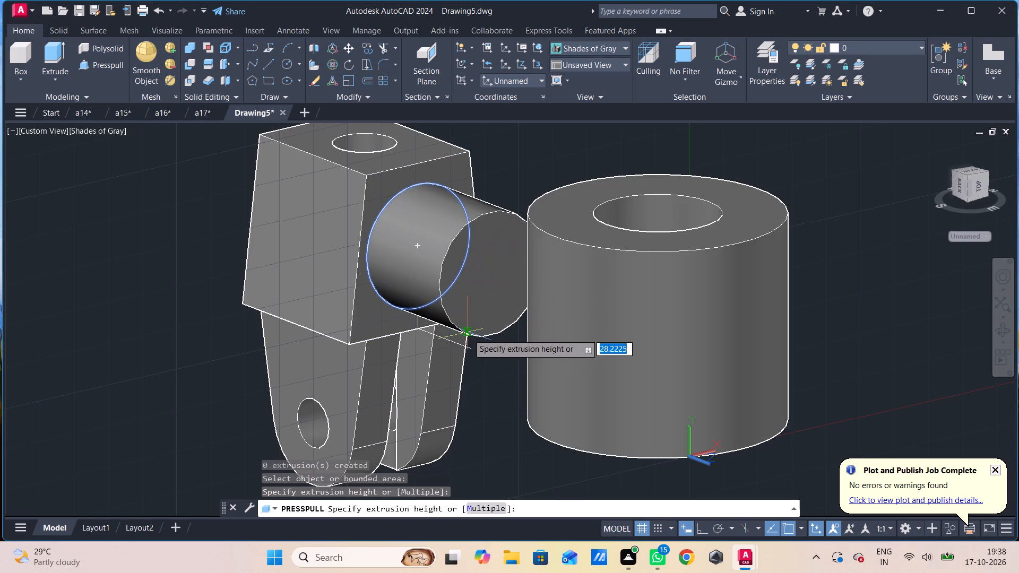
pyautogui.keyDown('shift'); pyautogui.moveTo(486, 348); pyautogui.dragTo(584, 354, button='middle'); pyautogui.keyUp('shift')
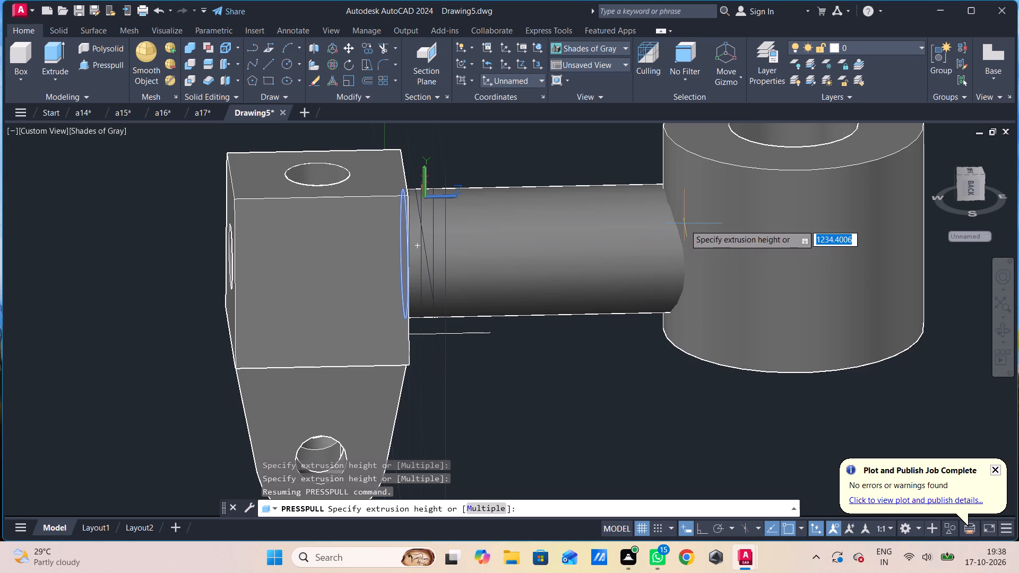
pyautogui.keyDown('shift'); pyautogui.moveTo(685, 224); pyautogui.dragTo(675, 282, button='middle'); pyautogui.keyUp('shift')
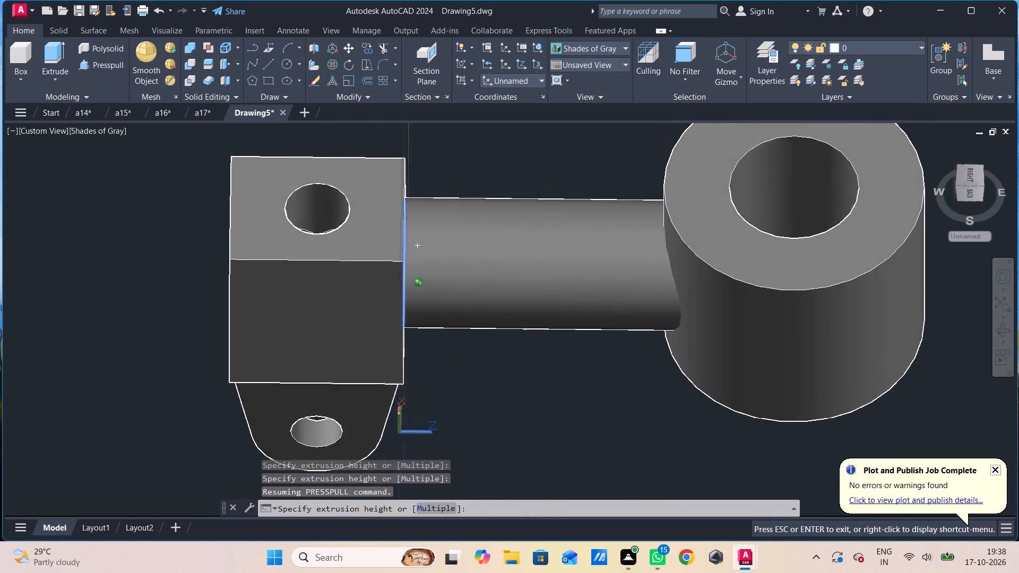
pyautogui.keyDown('shift'); pyautogui.moveTo(675, 282); pyautogui.dragTo(669, 287, button='middle'); pyautogui.keyUp('shift')
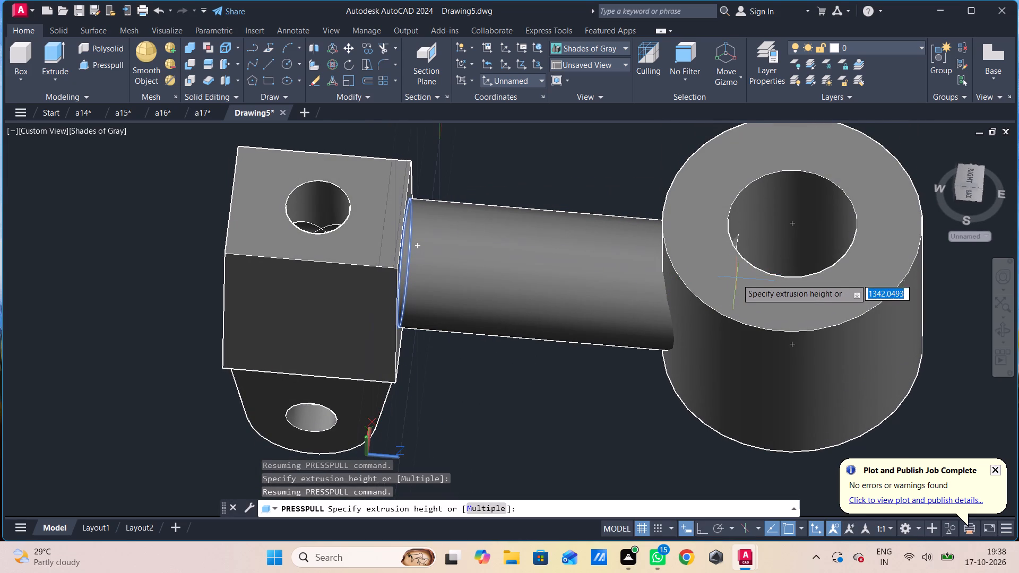
pyautogui.keyDown('shift'); pyautogui.moveTo(723, 282); pyautogui.dragTo(693, 295, button='middle'); pyautogui.keyUp('shift')
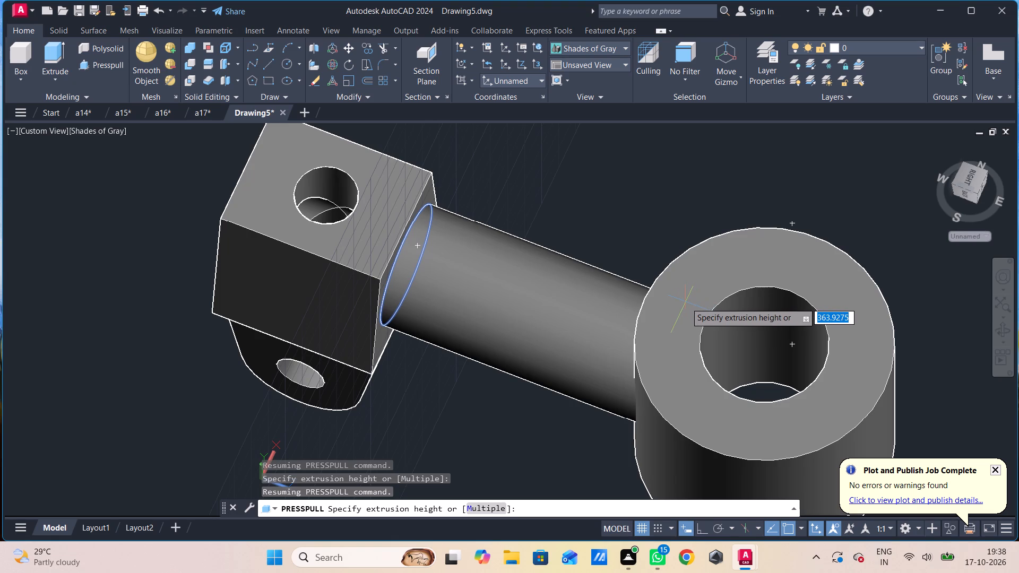
pyautogui.keyDown('shift'); pyautogui.moveTo(684, 303); pyautogui.dragTo(698, 285, button='middle'); pyautogui.keyUp('shift')
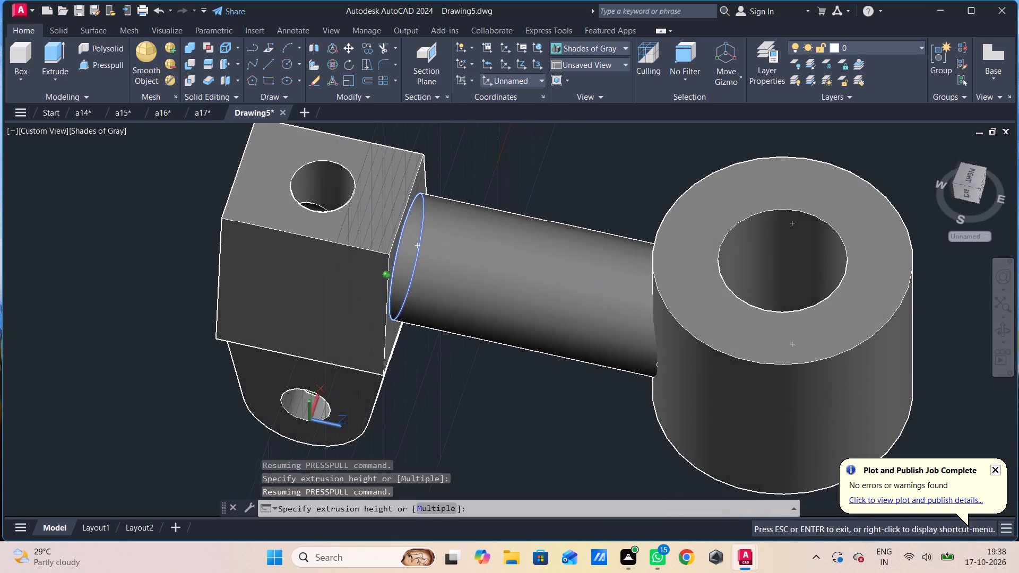
pyautogui.keyDown('shift'); pyautogui.moveTo(698, 285); pyautogui.dragTo(705, 256, button='middle'); pyautogui.keyUp('shift')
pyautogui.click(705, 256)
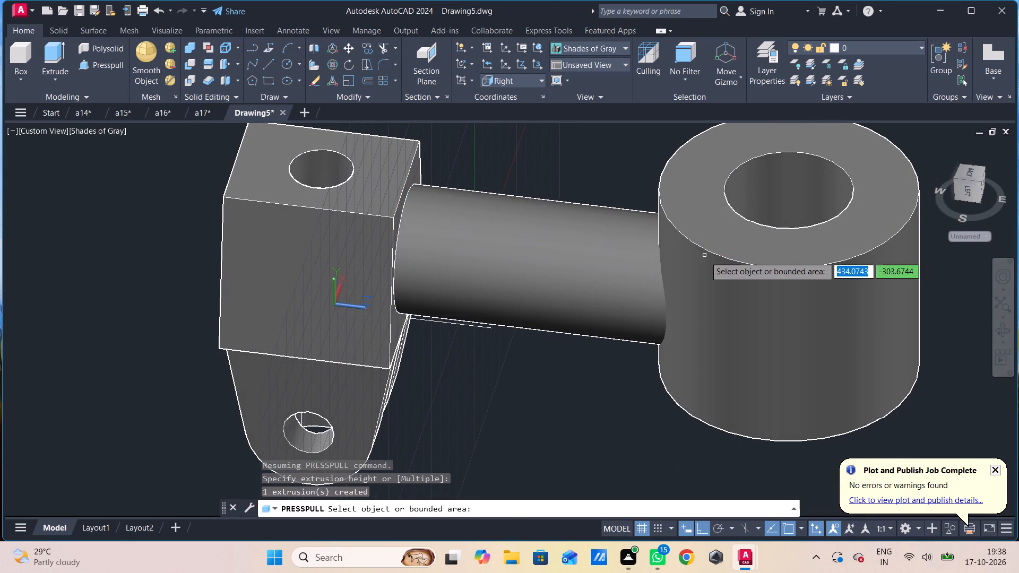
# Presspull the bar's end face inside the hollow cylinder's bore by -2, and end the command.
pyautogui.keyDown('shift'); pyautogui.moveTo(710, 253); pyautogui.dragTo(665, 288, button='middle'); pyautogui.keyUp('shift')
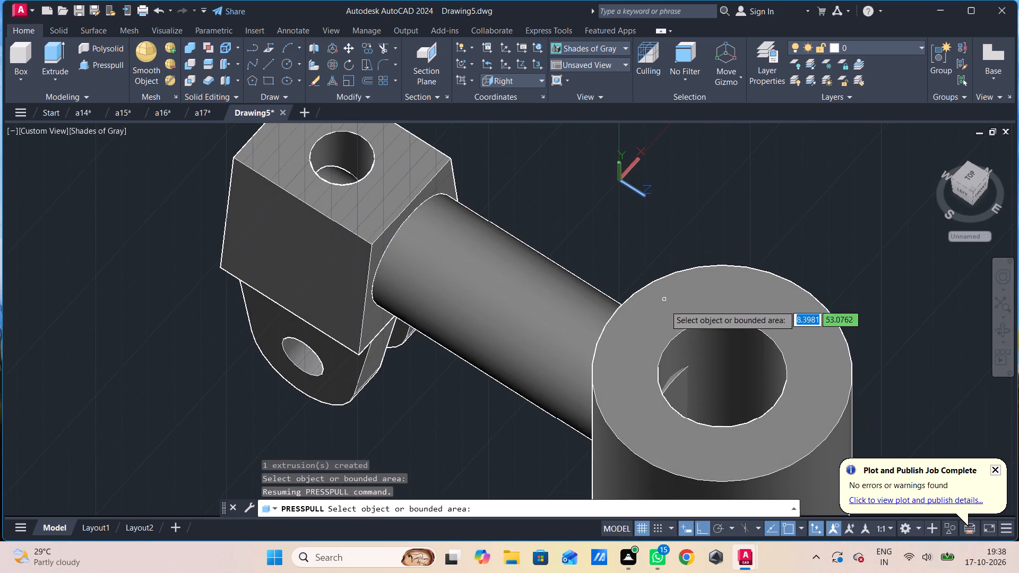
pyautogui.keyDown('shift'); pyautogui.moveTo(702, 334); pyautogui.dragTo(652, 326, button='middle'); pyautogui.keyUp('shift')
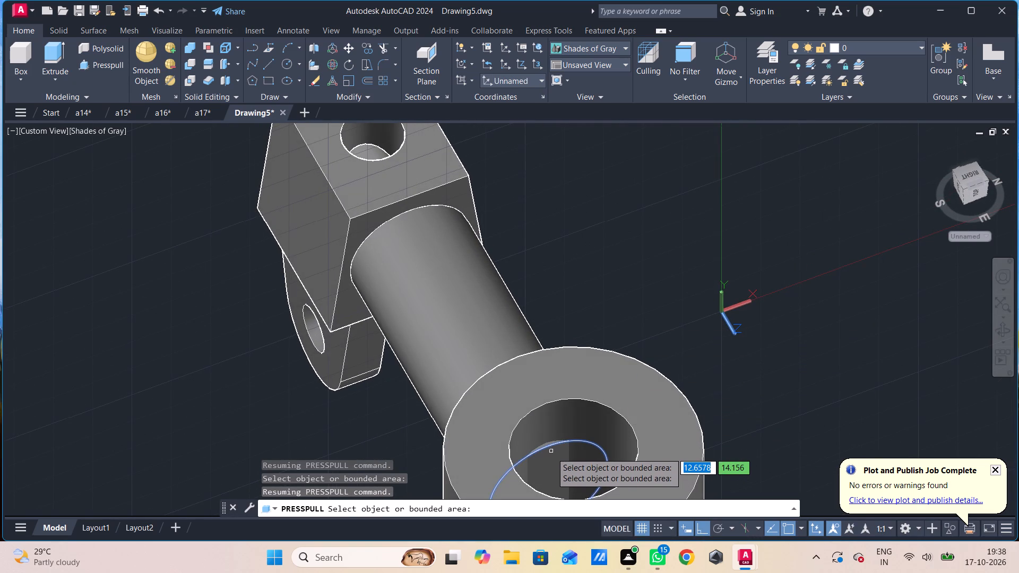
pyautogui.click(551, 453)
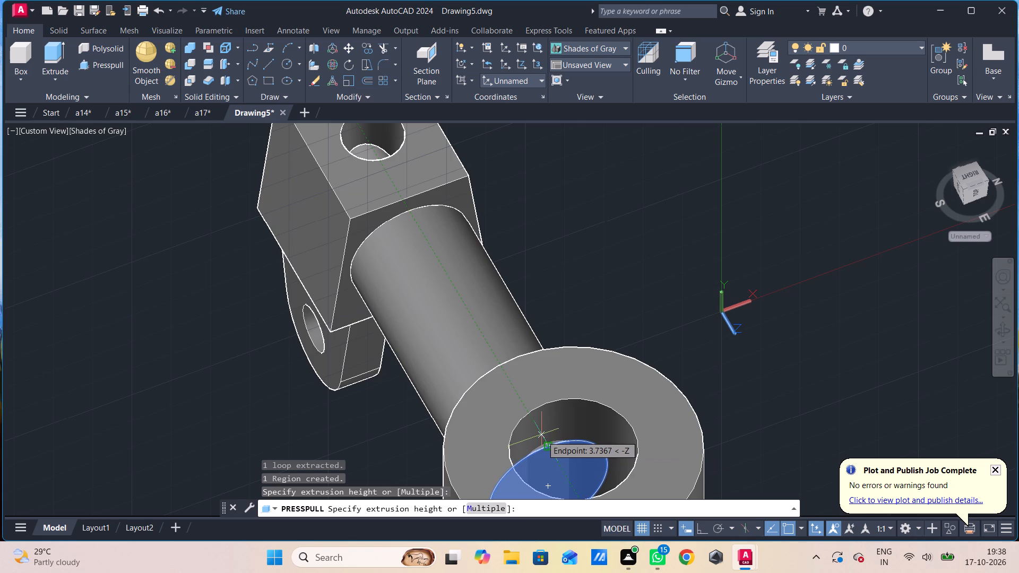
pyautogui.moveTo(833, 461); pyautogui.dragTo(833, 458, button='middle')
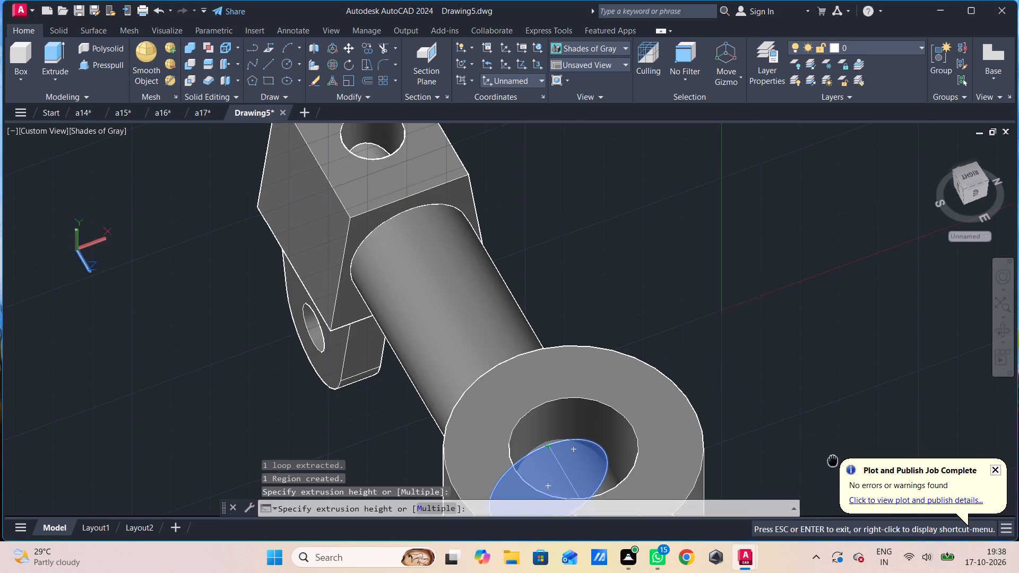
pyautogui.moveTo(833, 458); pyautogui.dragTo(811, 333, button='middle')
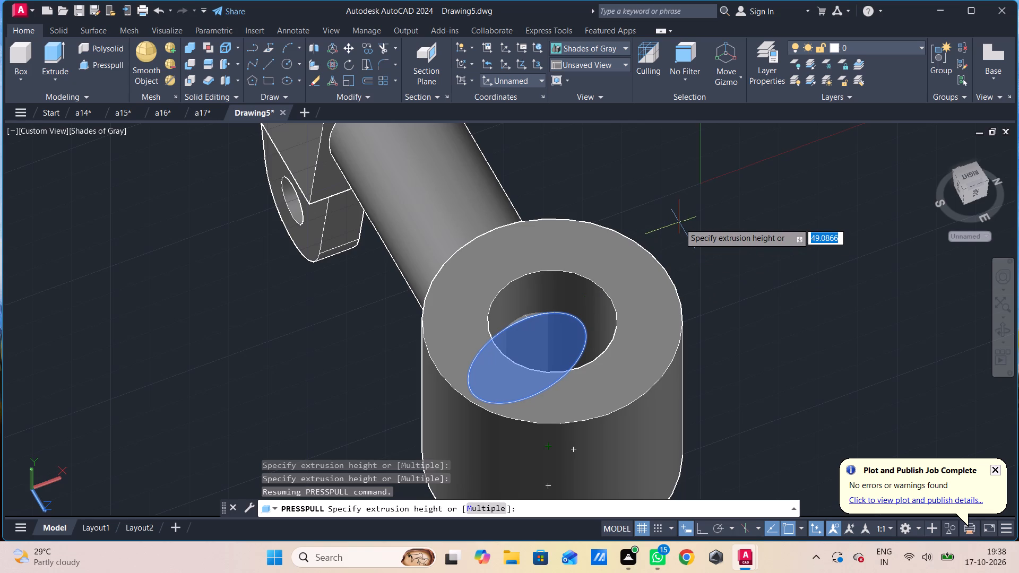
pyautogui.press('-')
pyautogui.press('2')
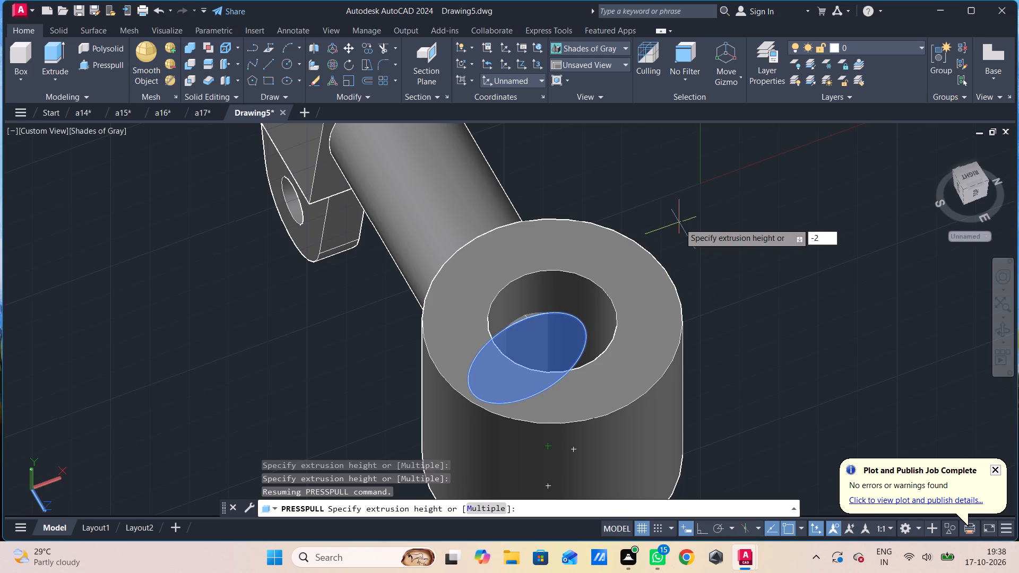
pyautogui.press('Return')
pyautogui.keyDown('shift'); pyautogui.moveTo(663, 324); pyautogui.dragTo(807, 262, button='middle'); pyautogui.keyUp('shift')
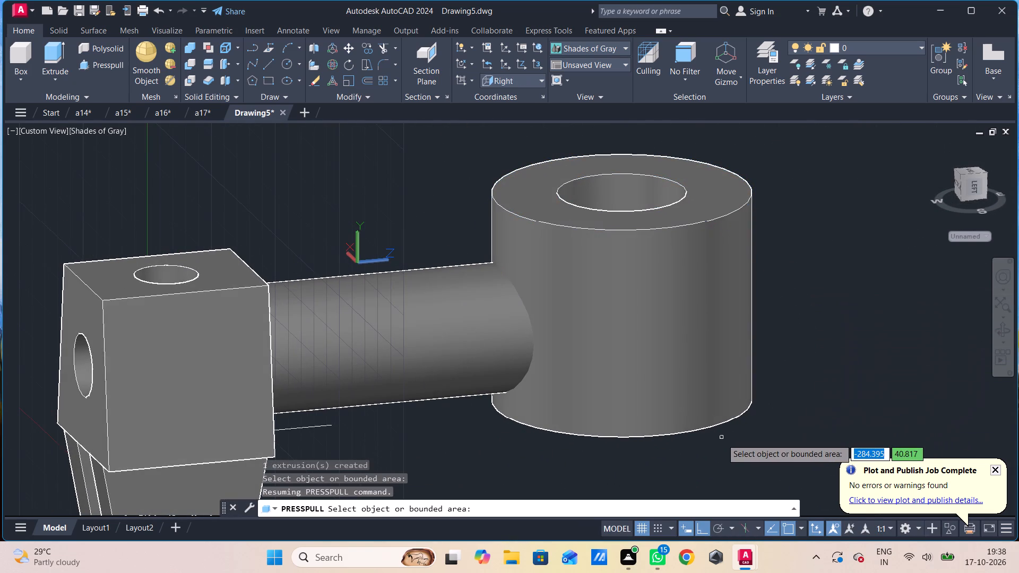
pyautogui.press('Escape')
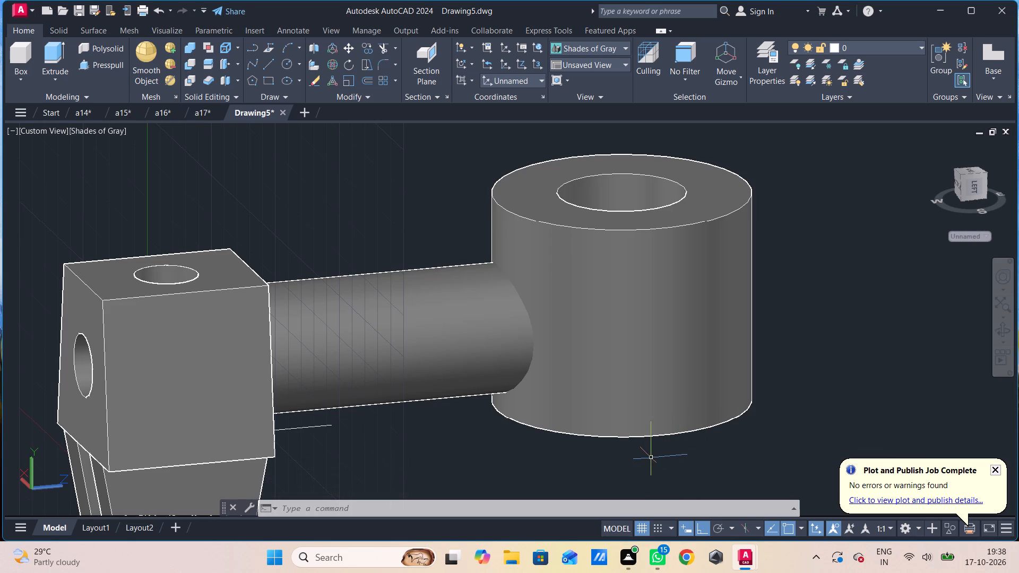
# Draw guide lines from the centre of the block's top hole: 40 units toward the hollow cylinder, then 24 units straight up.
pyautogui.press('l')
pyautogui.press('Return')
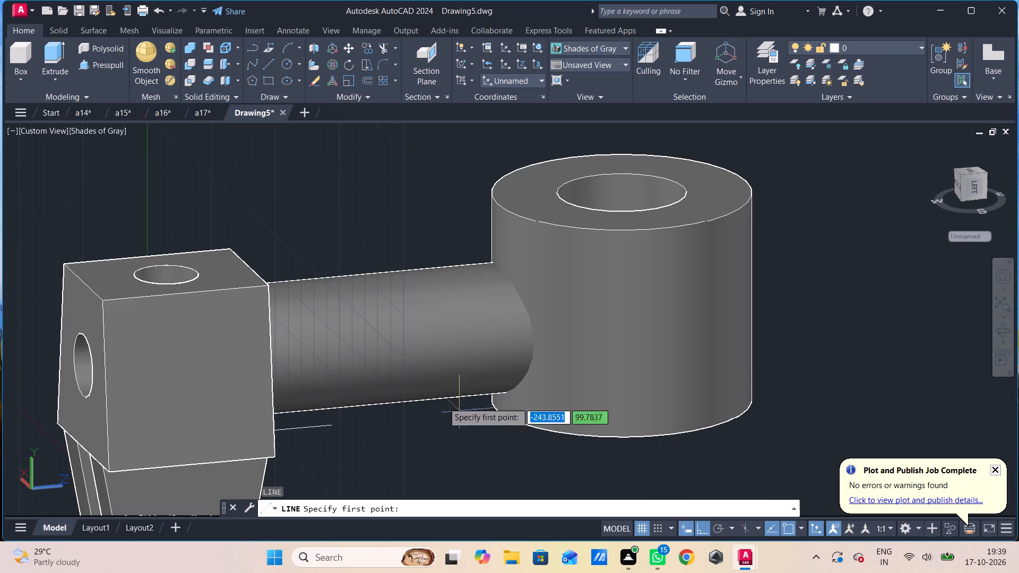
pyautogui.click(167, 275)
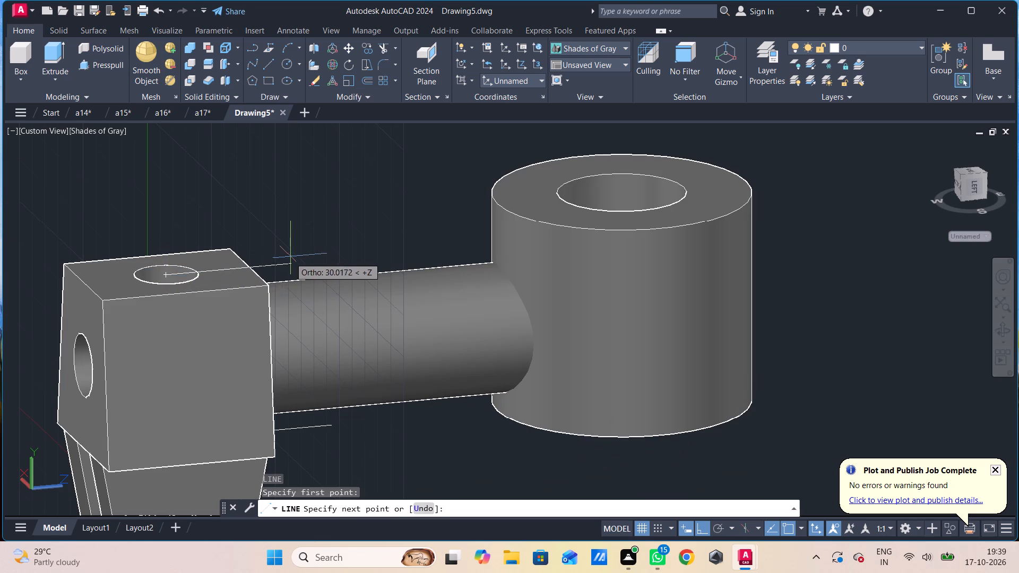
pyautogui.write('40')
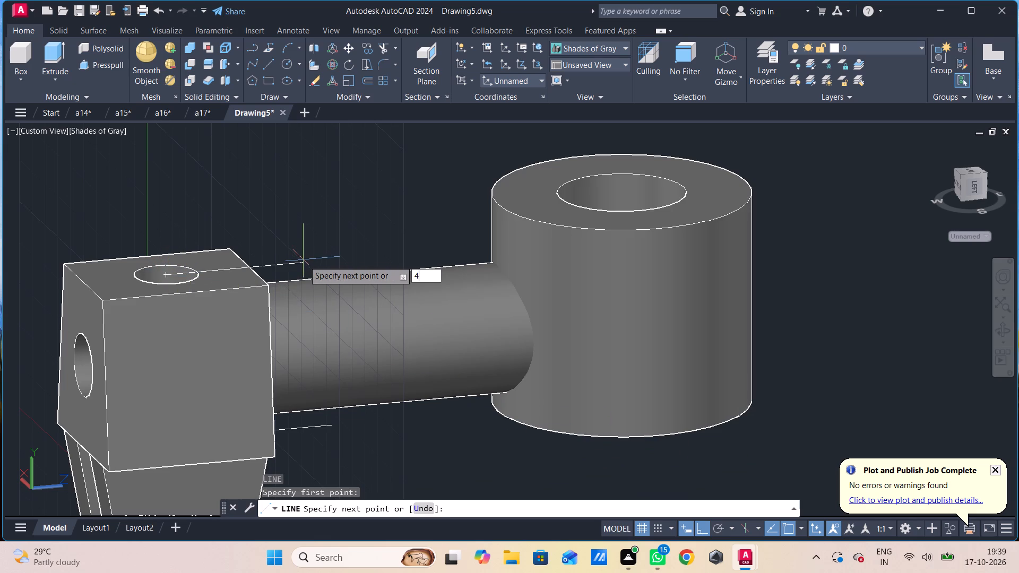
pyautogui.press('Return')
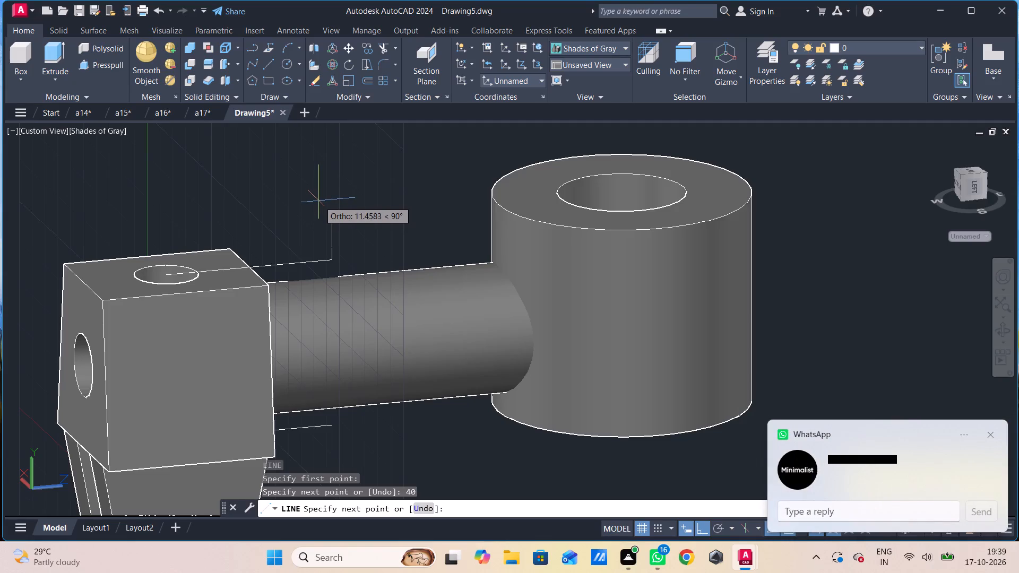
pyautogui.write('24')
pyautogui.press('Return')
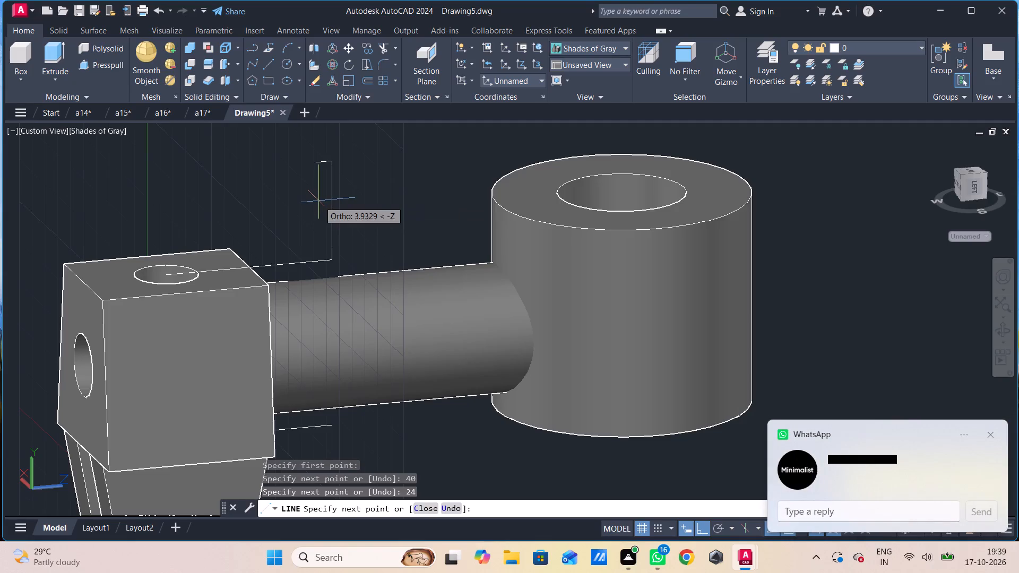
pyautogui.press('Escape')
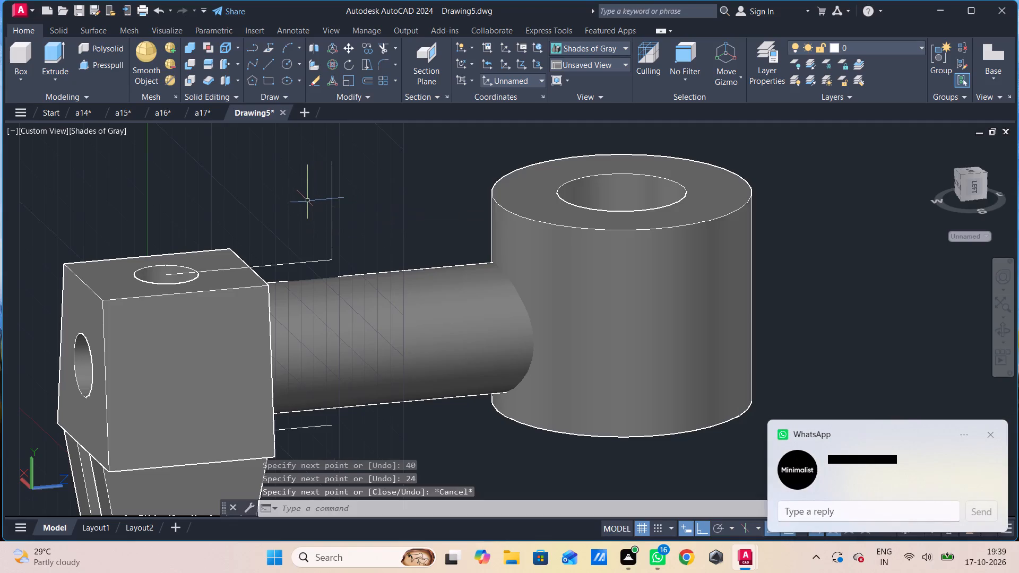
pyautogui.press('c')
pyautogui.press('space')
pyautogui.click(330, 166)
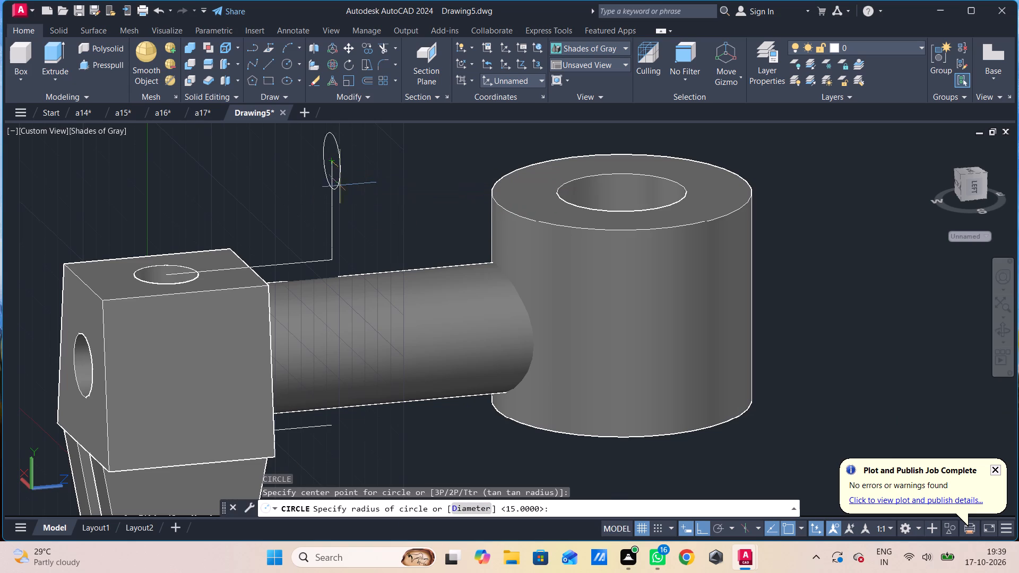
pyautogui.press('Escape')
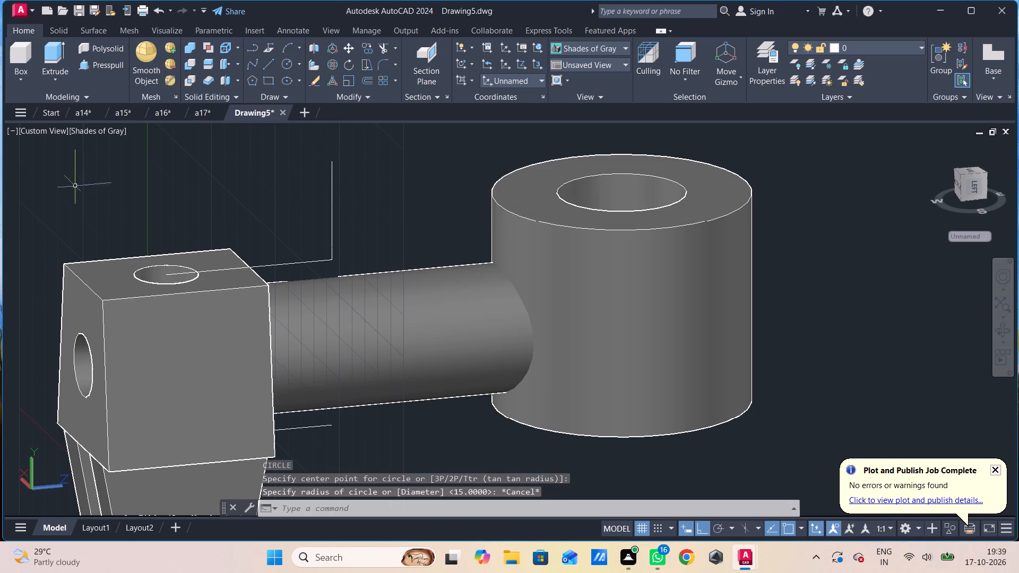
# Switch to the Front view so the drawing plane is parallel to the block's front face.
pyautogui.click(46, 136)
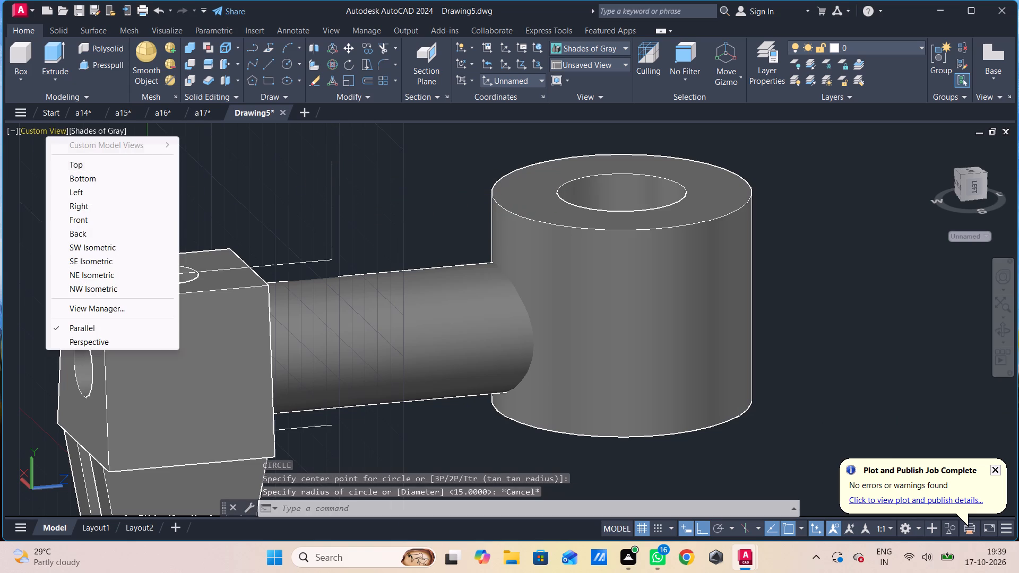
pyautogui.click(75, 217)
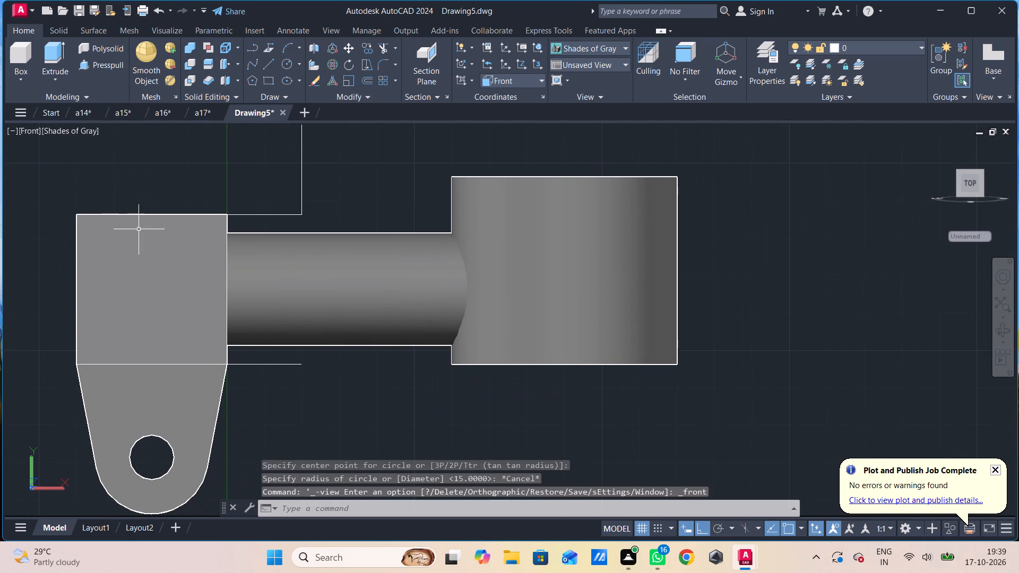
# Delete the leftover horizontal guide line at the block's lower edge beneath the round bar.
pyautogui.click(247, 366)
pyautogui.keyDown('shift'); pyautogui.moveTo(249, 366); pyautogui.dragTo(210, 379, button='middle'); pyautogui.keyUp('shift')
pyautogui.keyDown('shift'); pyautogui.scroll(-1, 227, 376); pyautogui.keyUp('shift')
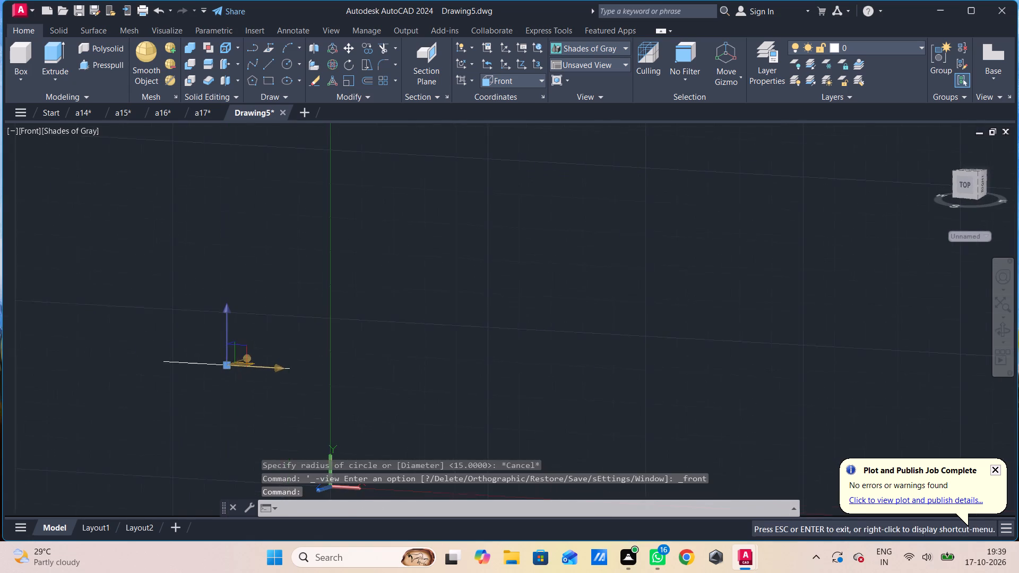
pyautogui.keyDown('shift'); pyautogui.moveTo(210, 379); pyautogui.dragTo(209, 379, button='middle'); pyautogui.keyUp('shift')
pyautogui.scroll(3, 240, 364)
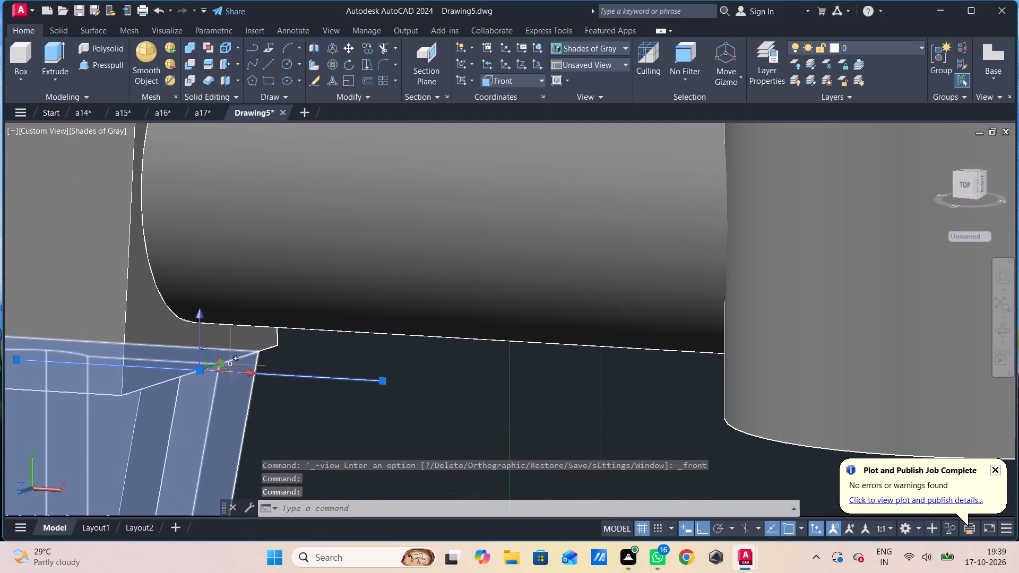
pyautogui.press('Delete')
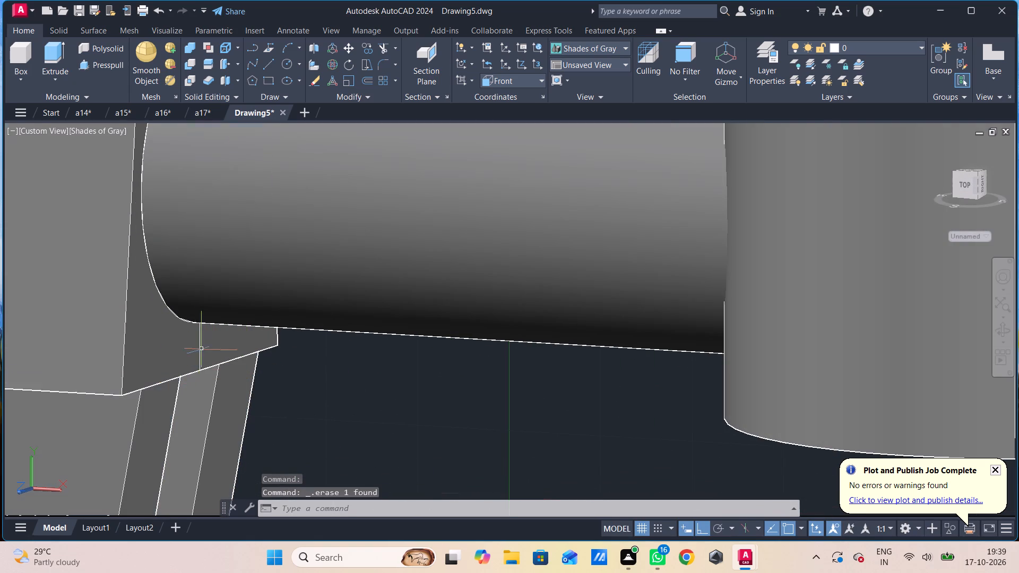
# Using the 2D Wireframe style, delete the 20-unit vertical guide line at the bar's block end, and restore Shades of Gray.
pyautogui.scroll(3, 206, 344)
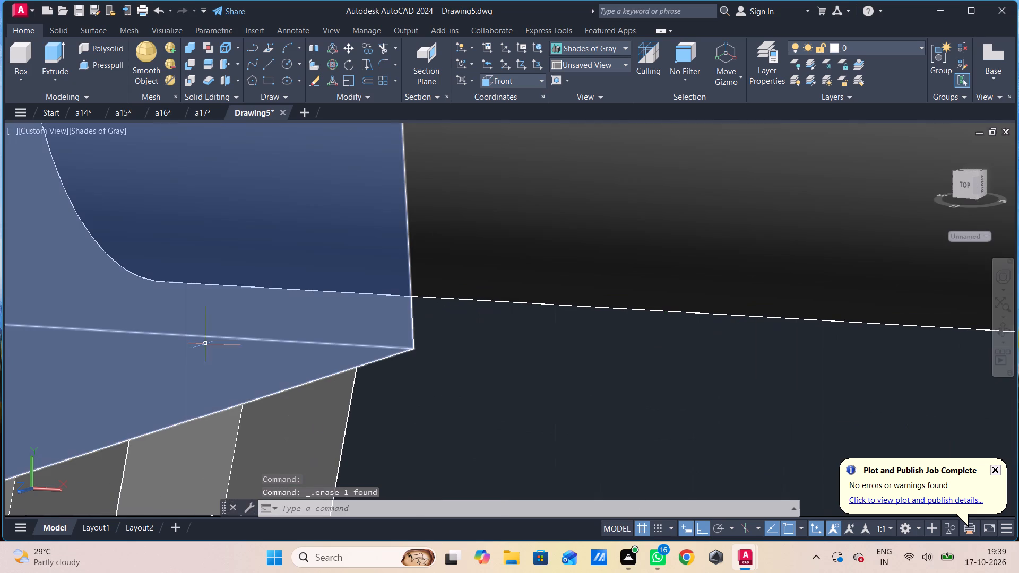
pyautogui.scroll(-3, 187, 371)
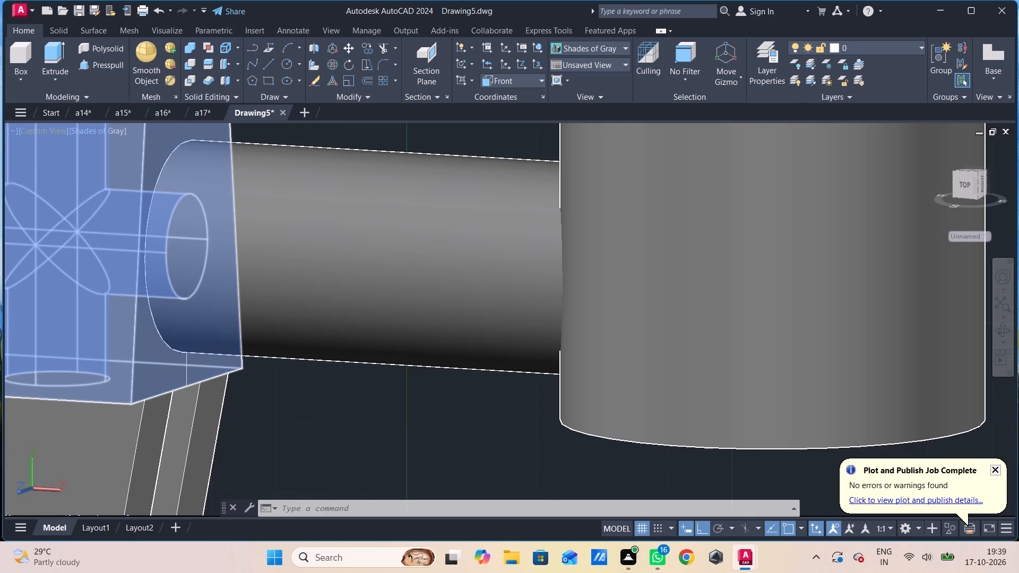
pyautogui.click(74, 131)
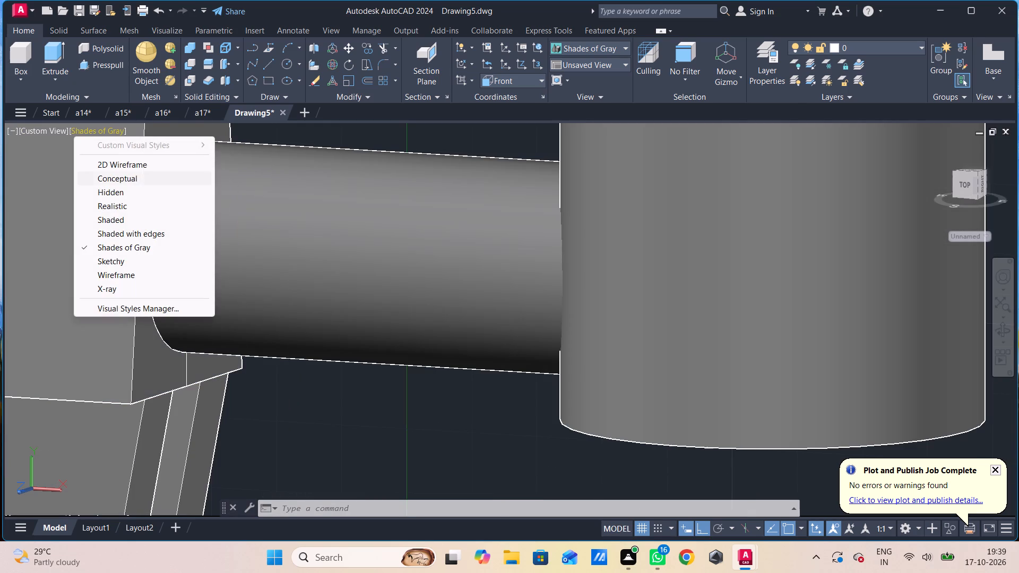
pyautogui.click(101, 165)
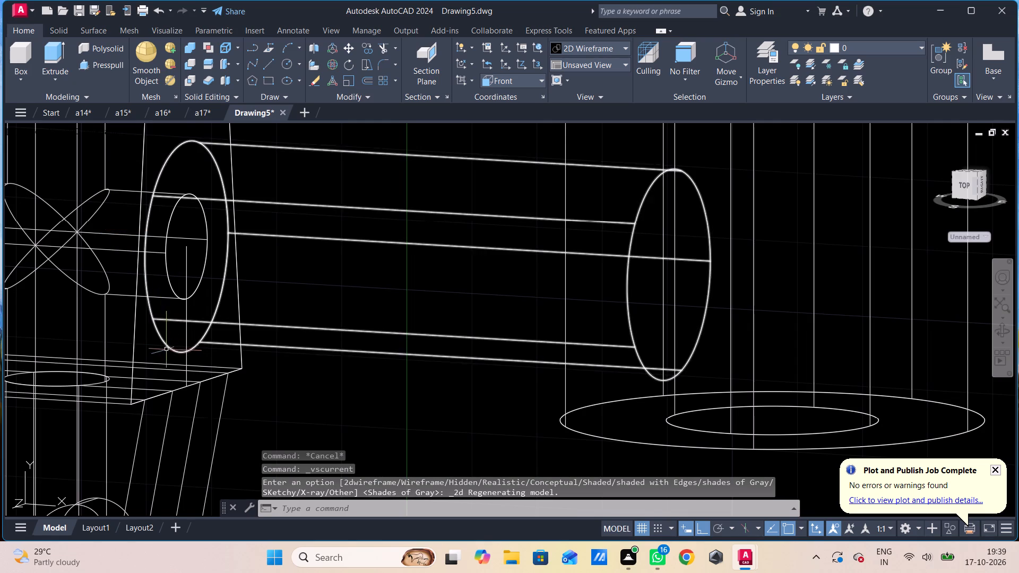
pyautogui.click(186, 357)
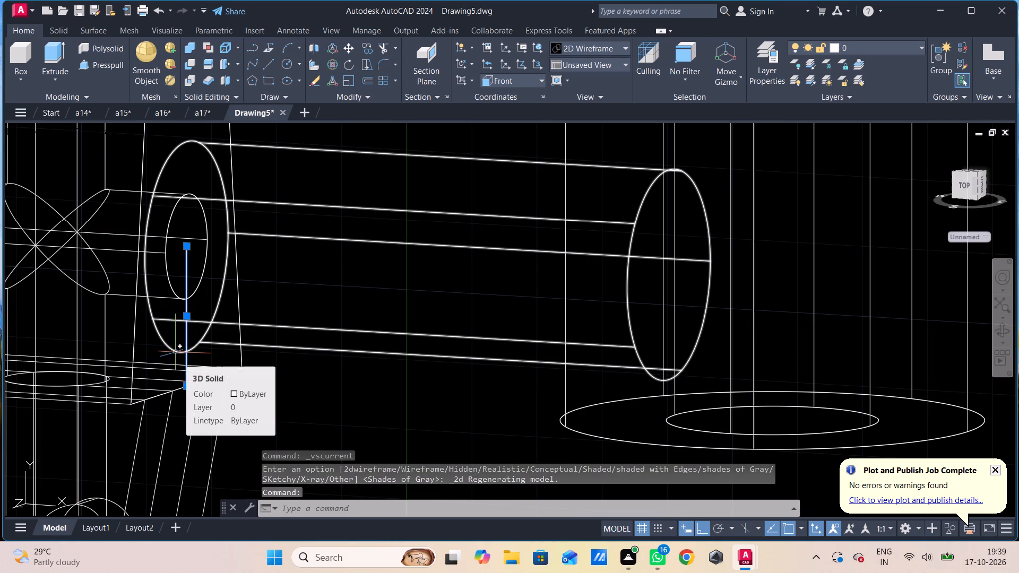
pyautogui.press('Delete')
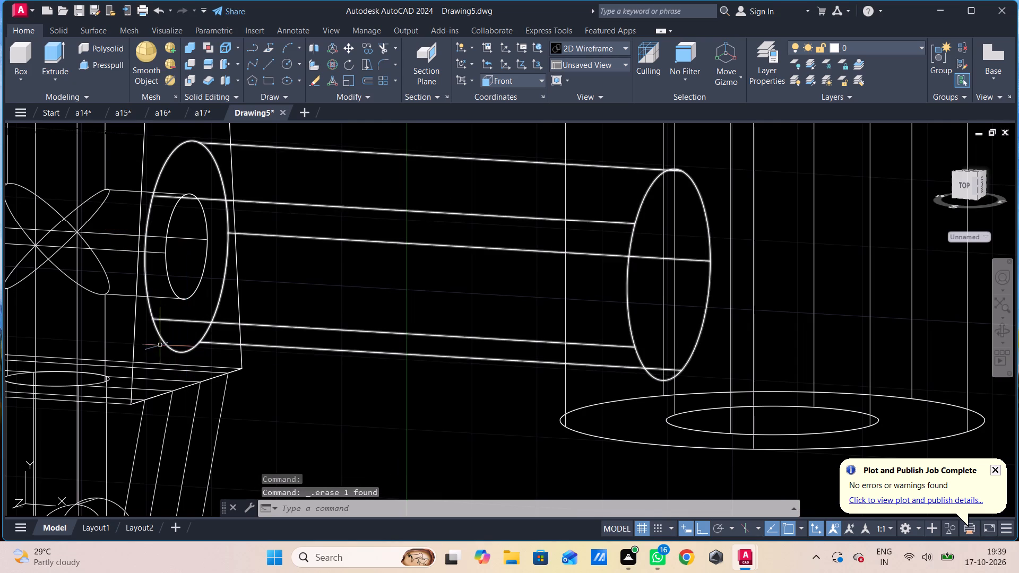
pyautogui.scroll(-1, 151, 331)
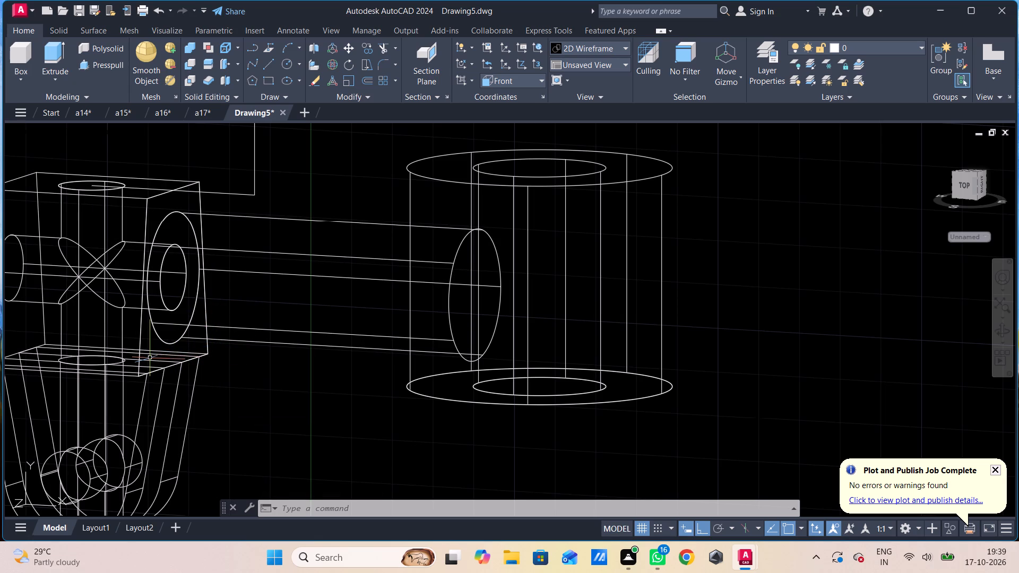
pyautogui.scroll(-1, 196, 265)
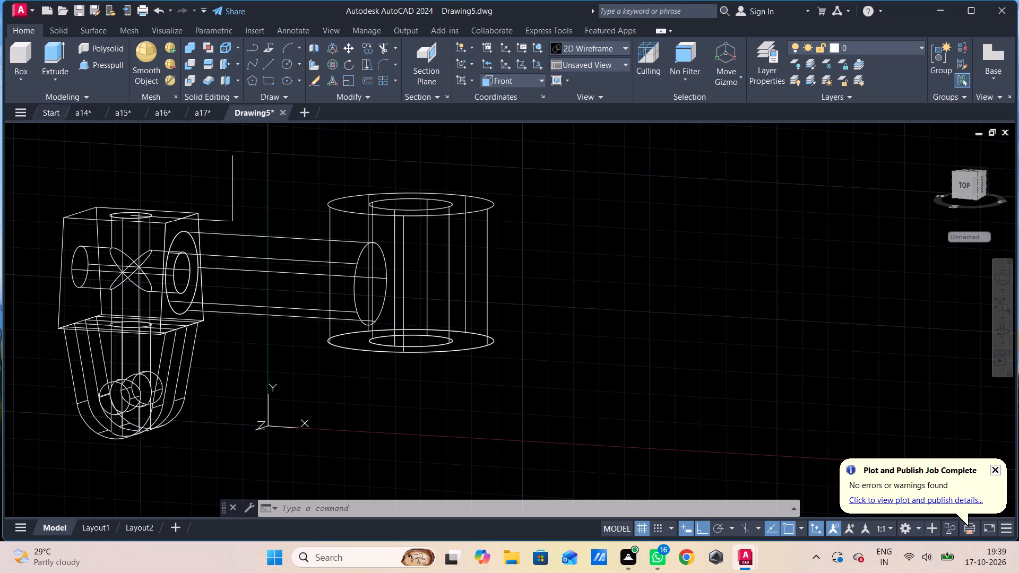
pyautogui.click(72, 129)
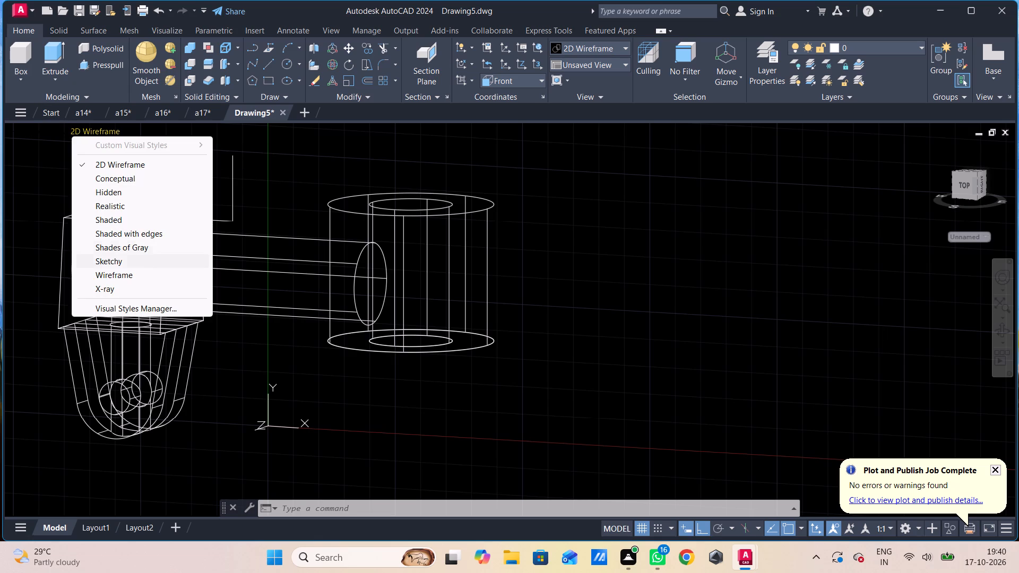
pyautogui.click(109, 249)
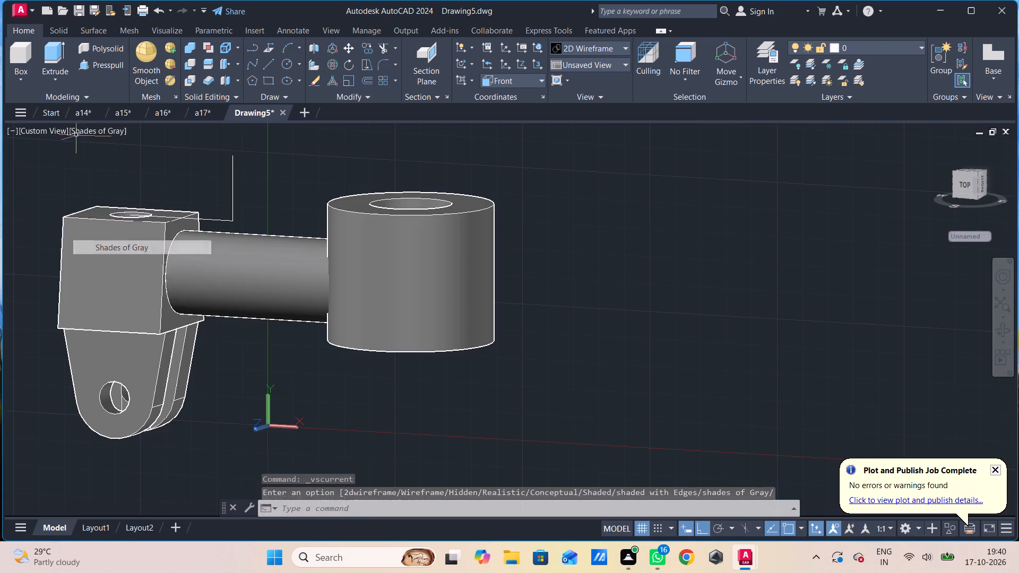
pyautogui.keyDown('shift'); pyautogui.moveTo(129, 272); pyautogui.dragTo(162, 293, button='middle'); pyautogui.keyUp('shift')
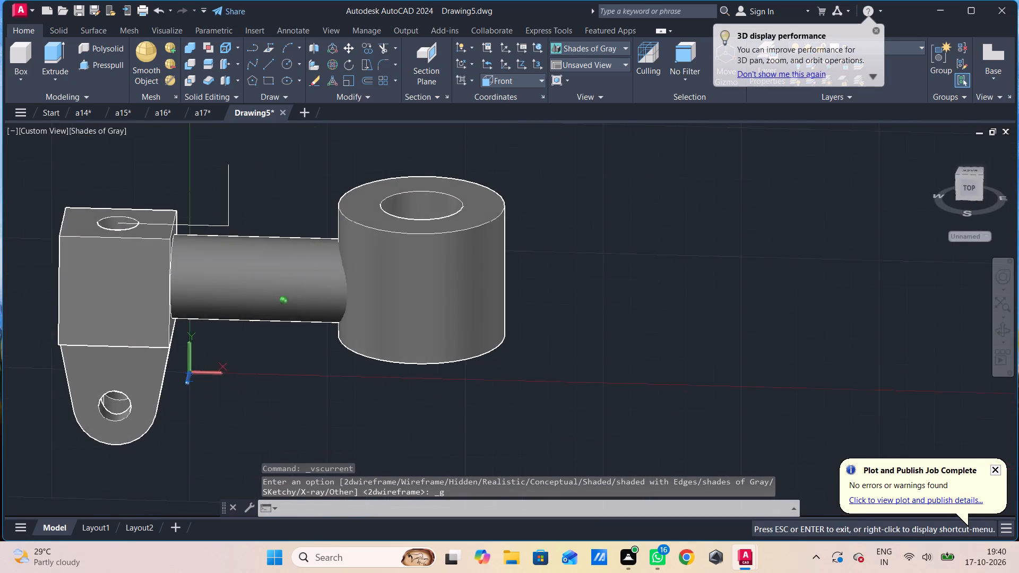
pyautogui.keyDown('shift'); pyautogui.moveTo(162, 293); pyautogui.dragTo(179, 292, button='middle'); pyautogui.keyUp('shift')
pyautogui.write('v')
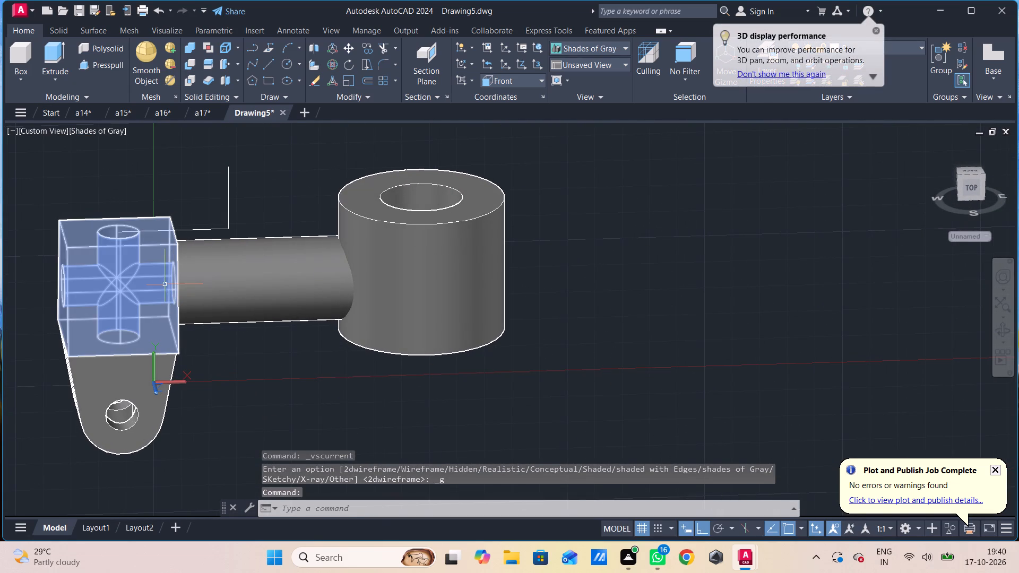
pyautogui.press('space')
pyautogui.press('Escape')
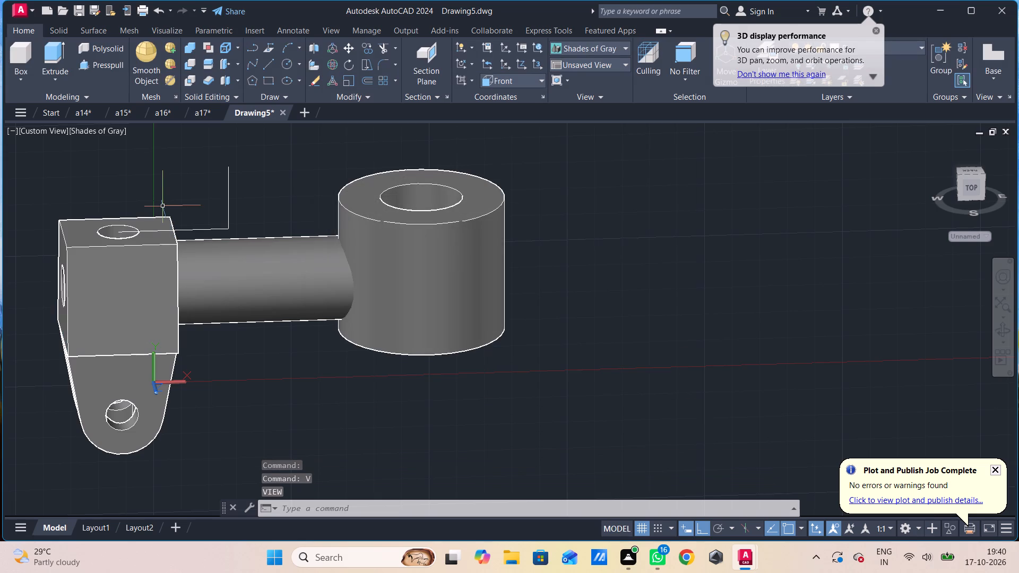
# Draw a circle of radius 20 centred on the upper end of the 24-unit vertical guide line.
pyautogui.write('c')
pyautogui.press('space')
pyautogui.moveTo(204, 179); pyautogui.dragTo(317, 254, button='middle')
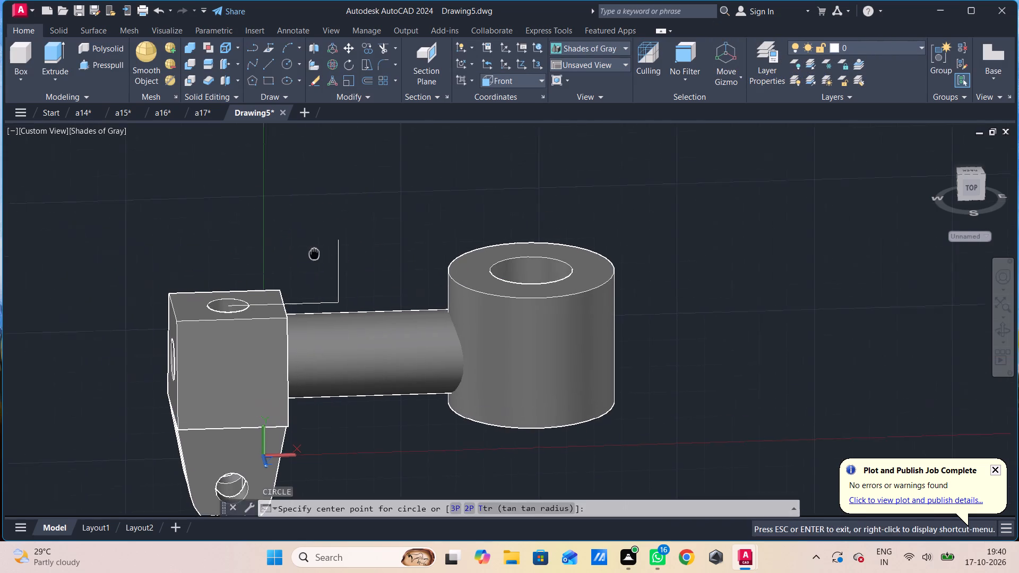
pyautogui.moveTo(317, 254); pyautogui.dragTo(359, 277, button='middle')
pyautogui.click(384, 267)
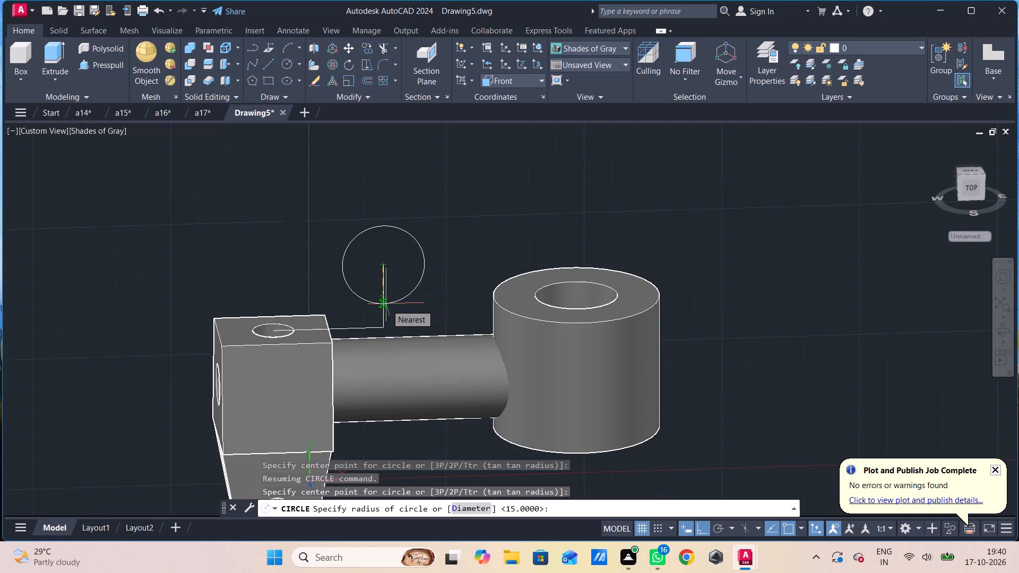
pyautogui.write('20')
pyautogui.press('Return')
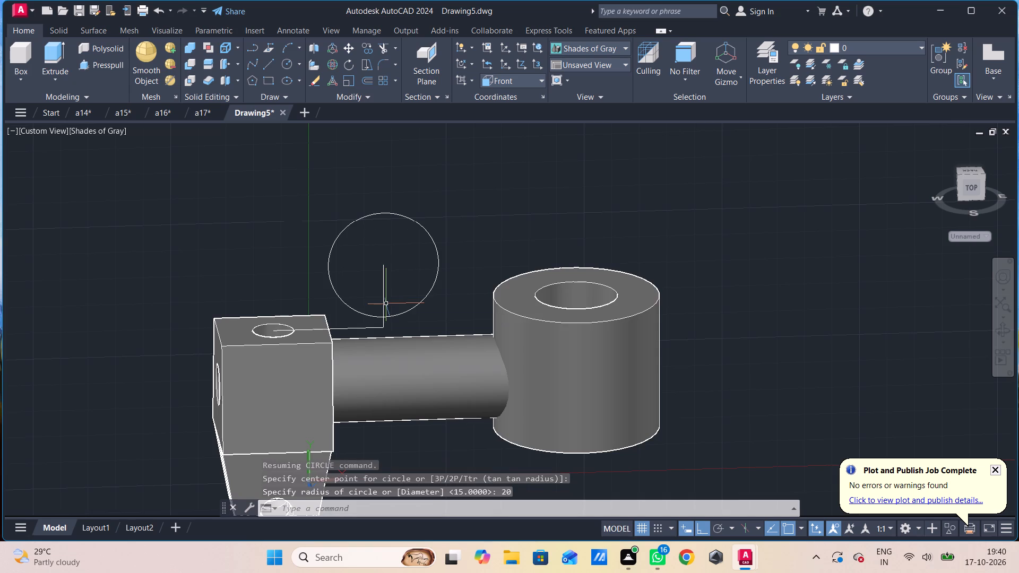
# Draw a concentric circle of radius 8 inside the radius-20 circle.
pyautogui.press('space')
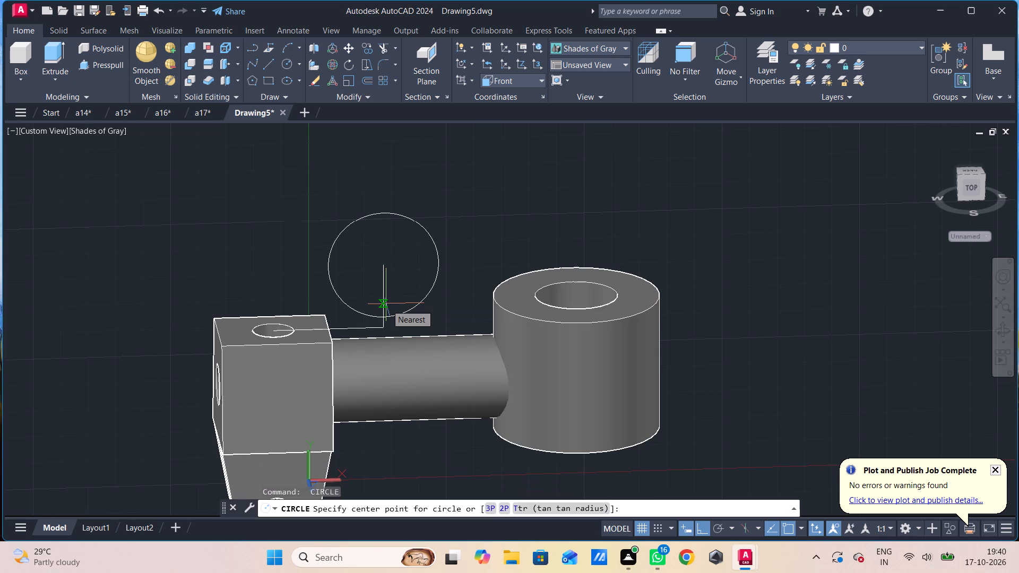
pyautogui.click(385, 266)
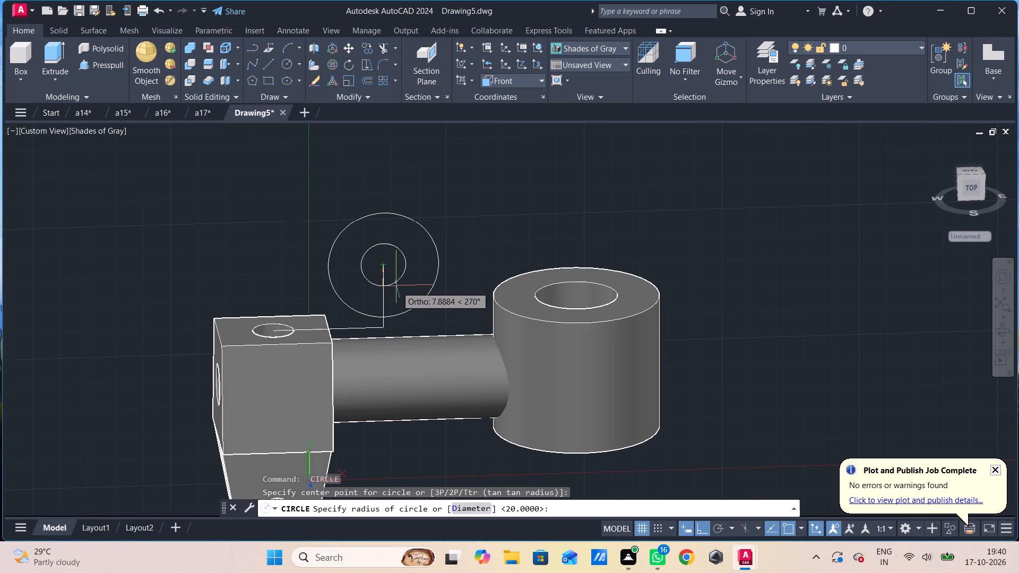
pyautogui.press('8')
pyautogui.press('Return')
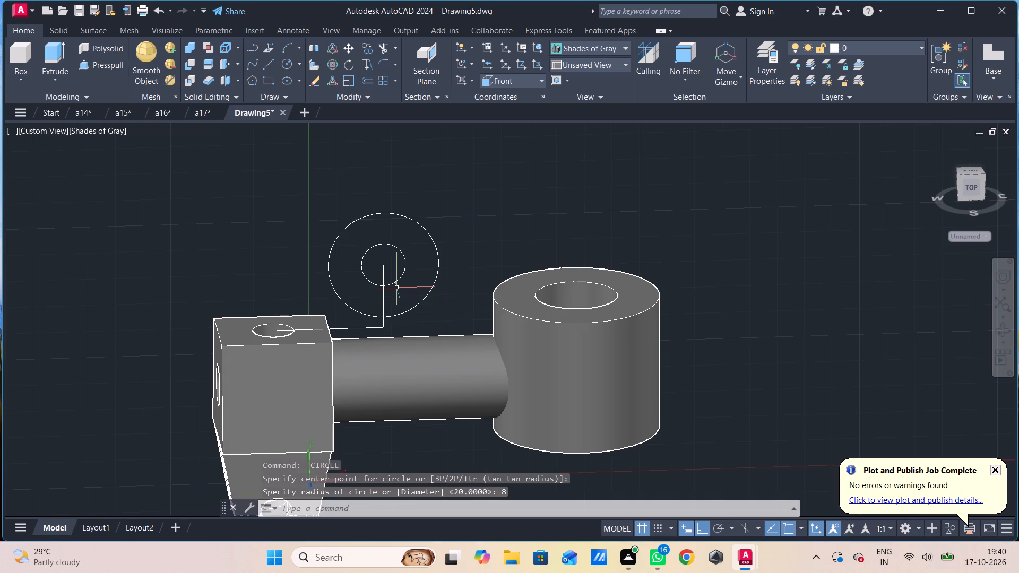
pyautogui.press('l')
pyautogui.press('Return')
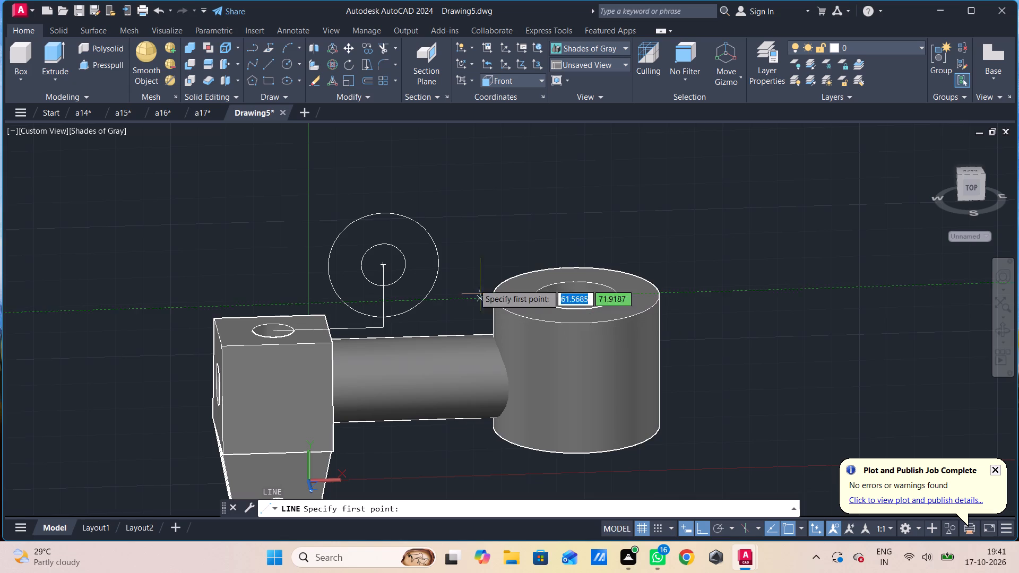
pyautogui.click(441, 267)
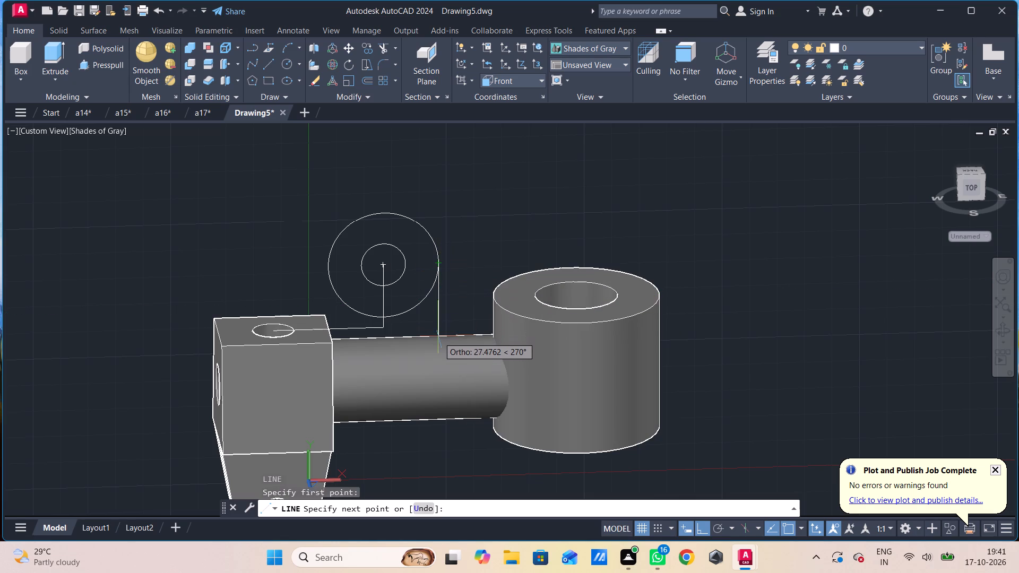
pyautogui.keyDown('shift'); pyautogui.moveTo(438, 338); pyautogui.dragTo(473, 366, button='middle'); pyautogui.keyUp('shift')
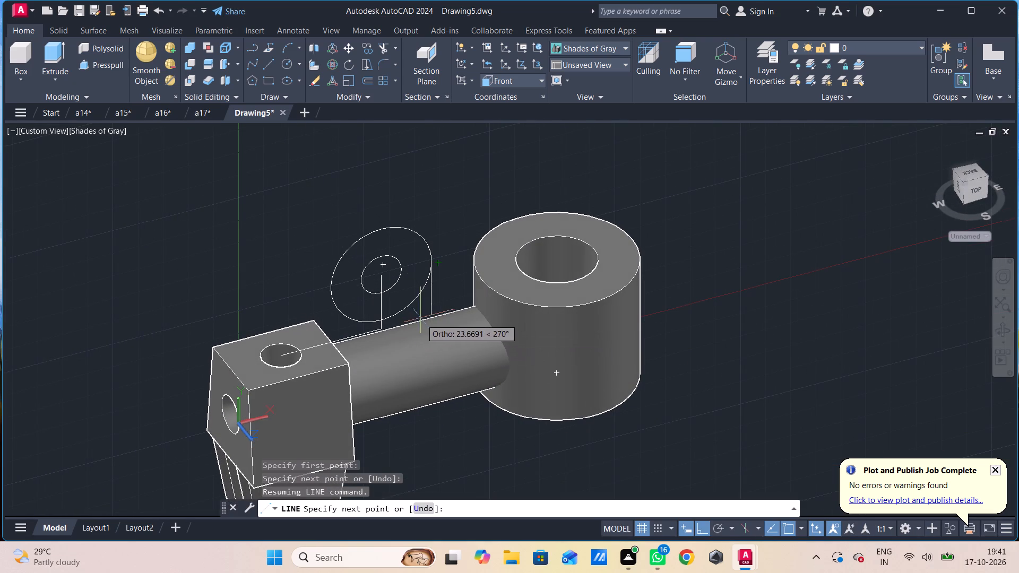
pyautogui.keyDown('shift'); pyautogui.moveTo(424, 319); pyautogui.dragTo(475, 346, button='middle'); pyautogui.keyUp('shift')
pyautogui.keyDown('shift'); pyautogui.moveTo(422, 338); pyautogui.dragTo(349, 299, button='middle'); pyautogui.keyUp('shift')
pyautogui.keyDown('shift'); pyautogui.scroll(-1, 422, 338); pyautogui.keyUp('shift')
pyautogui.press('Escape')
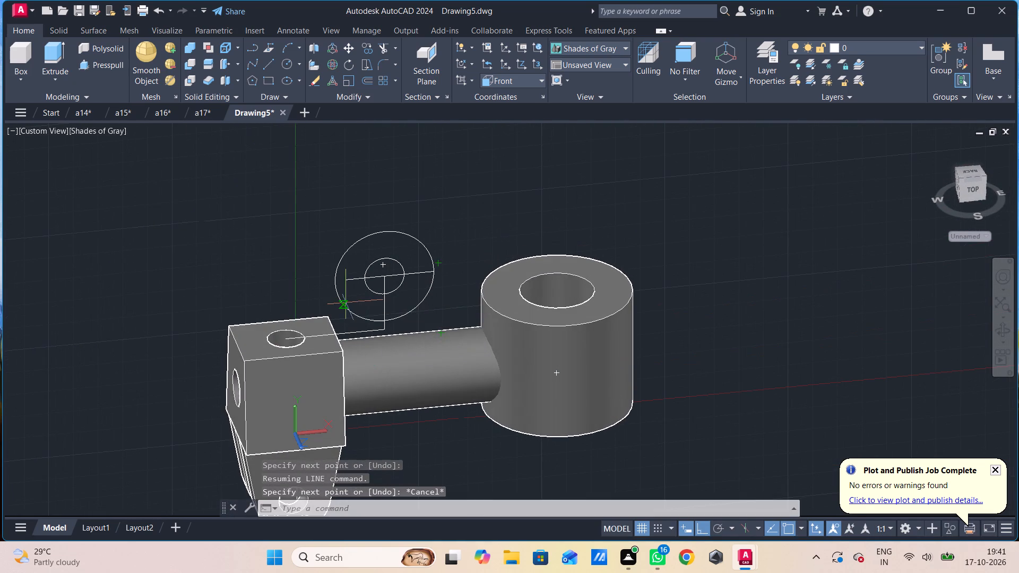
# Draw a 40-unit line along the top of the round bar, starting from the bar's top point at the block face.
pyautogui.write('l')
pyautogui.press('space')
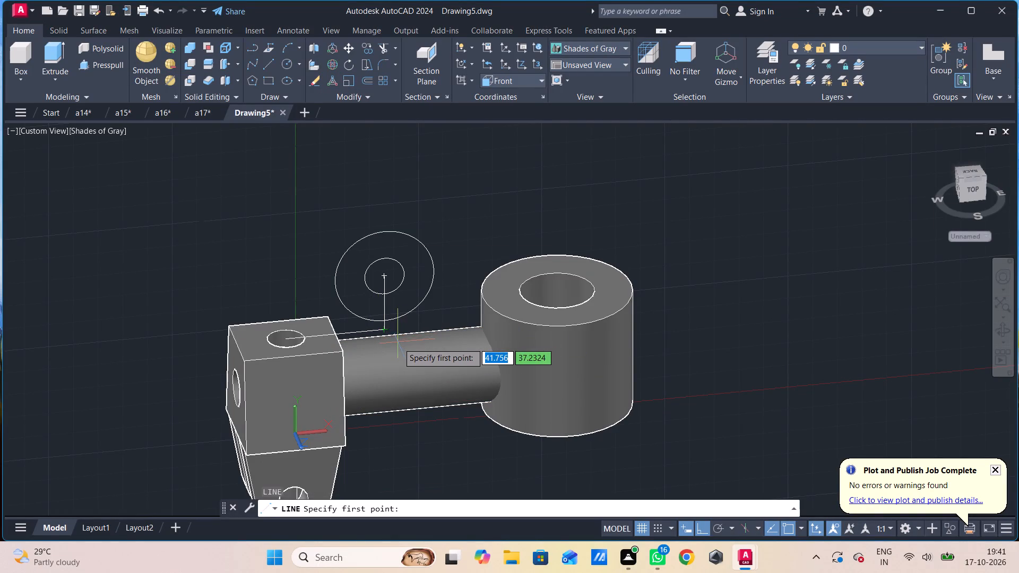
pyautogui.keyDown('shift'); pyautogui.moveTo(398, 343); pyautogui.dragTo(353, 321, button='middle'); pyautogui.keyUp('shift')
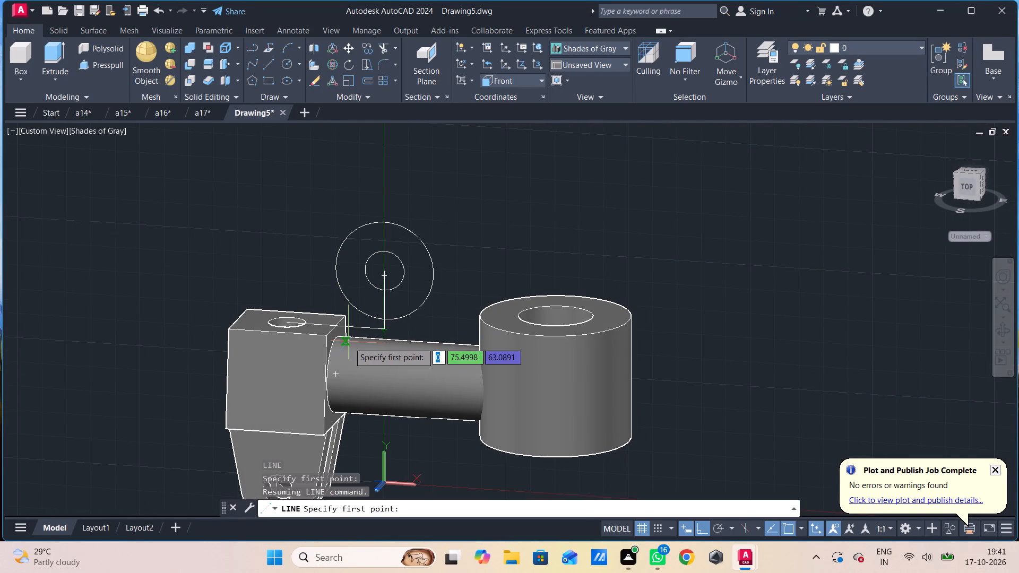
pyautogui.scroll(3, 343, 342)
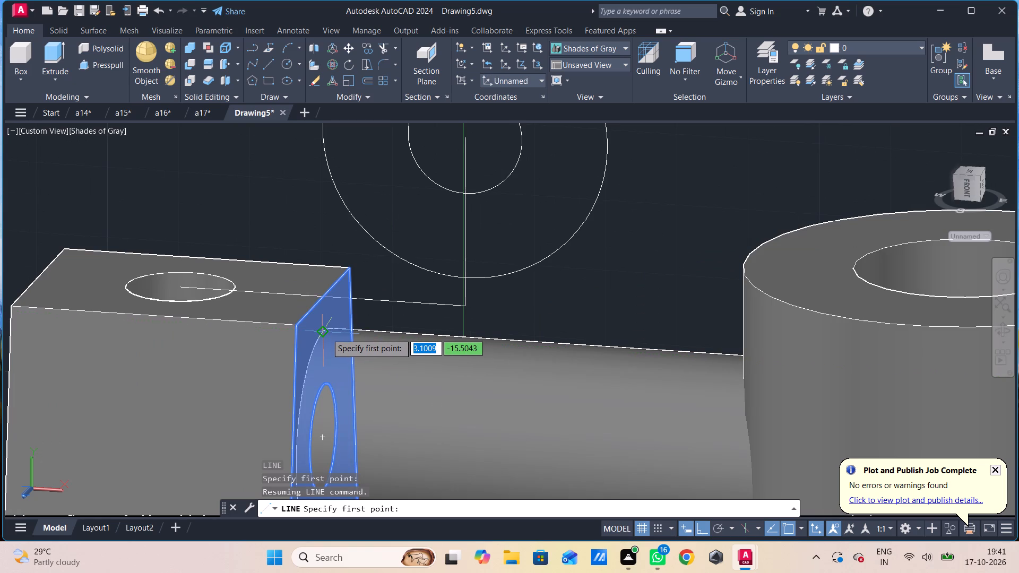
pyautogui.click(326, 333)
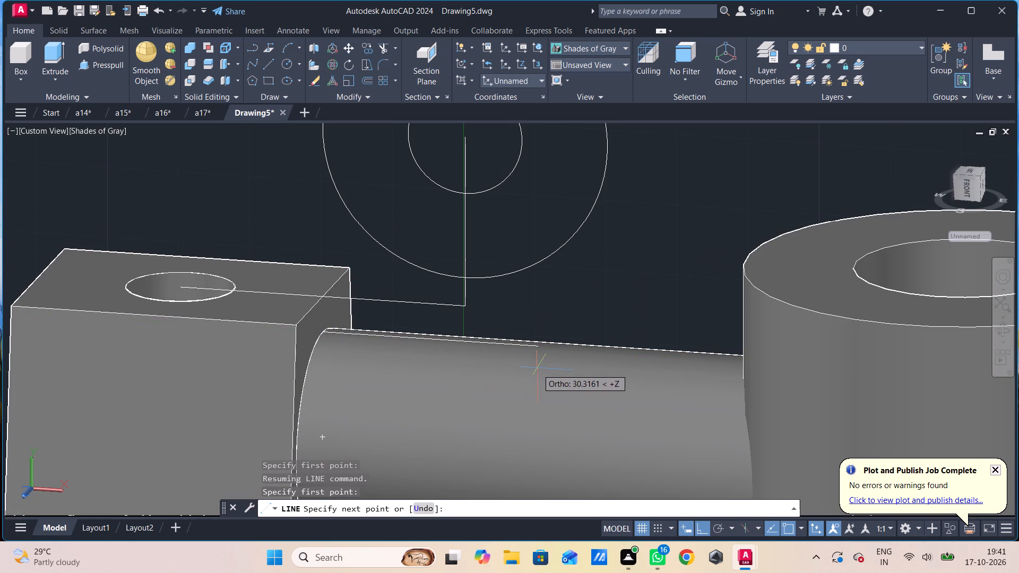
pyautogui.press('4')
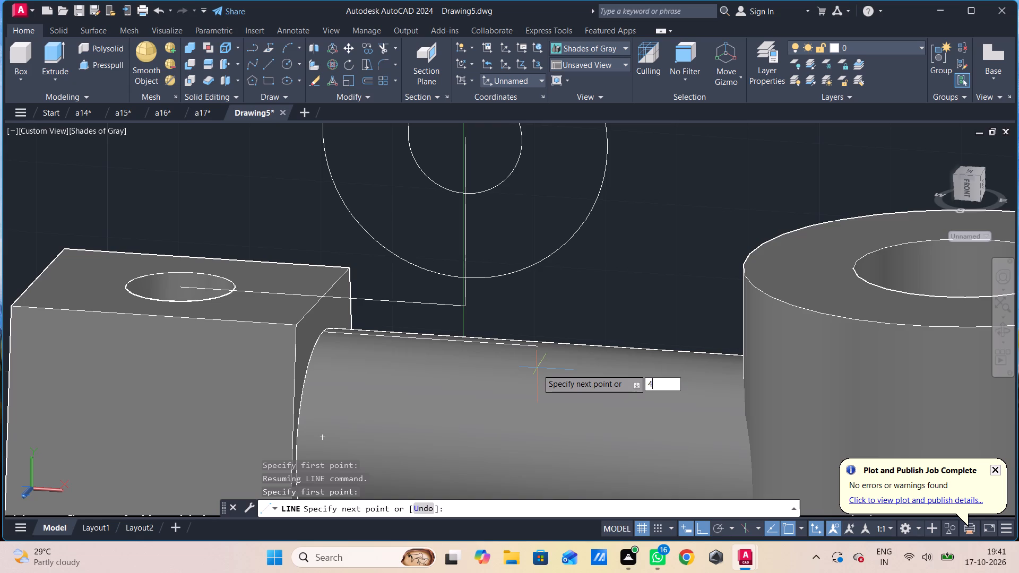
pyautogui.press('4')
pyautogui.press('BackSpace')
pyautogui.press('0')
pyautogui.press('Return')
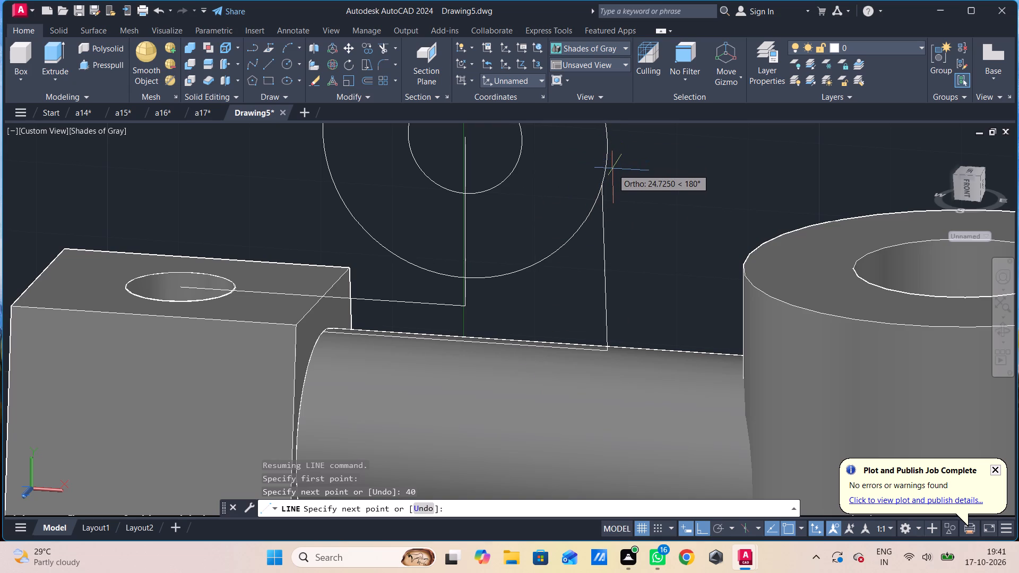
pyautogui.press('Escape')
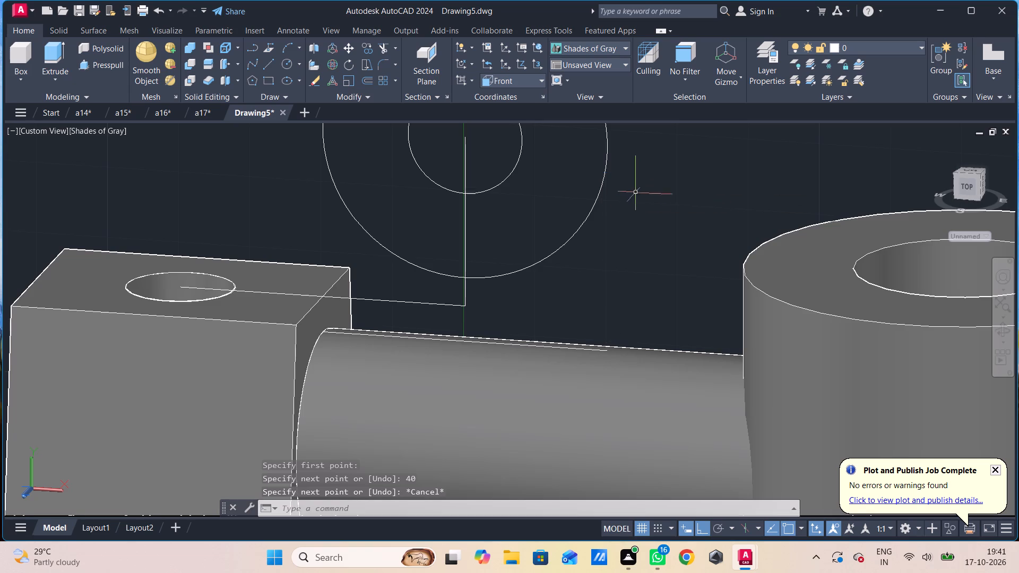
# Draw a vertical line from the radius-20 circle's cylinder-side quadrant down to the free end of the 40-unit line.
pyautogui.keyDown('shift'); pyautogui.moveTo(635, 213); pyautogui.dragTo(661, 242, button='middle'); pyautogui.keyUp('shift')
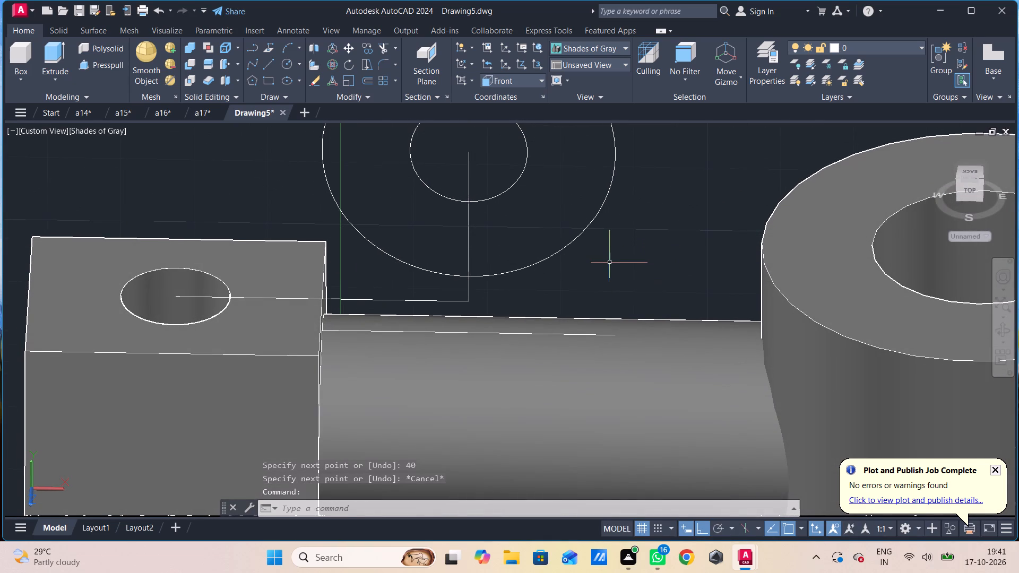
pyautogui.press('l')
pyautogui.press('Return')
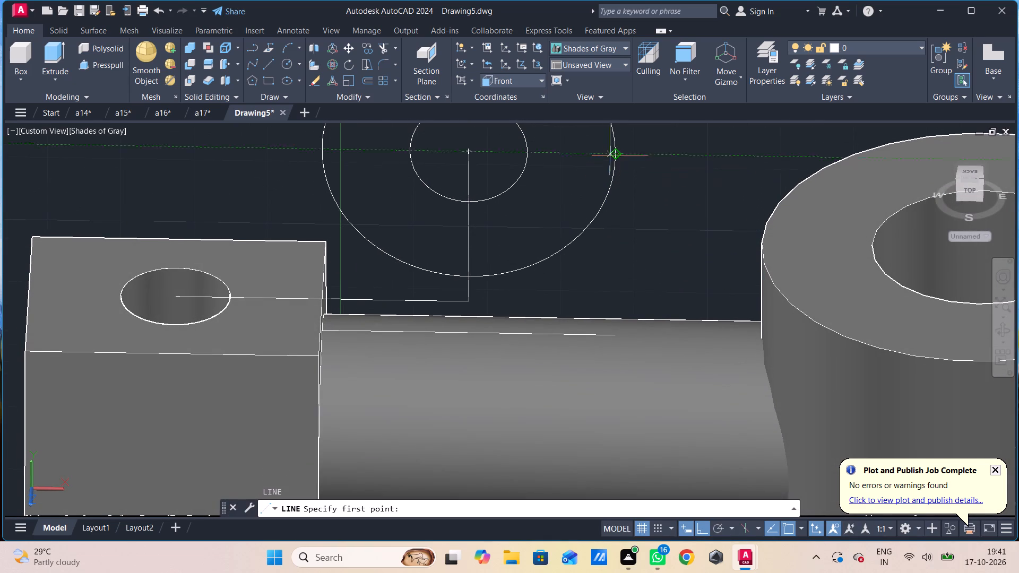
pyautogui.click(612, 153)
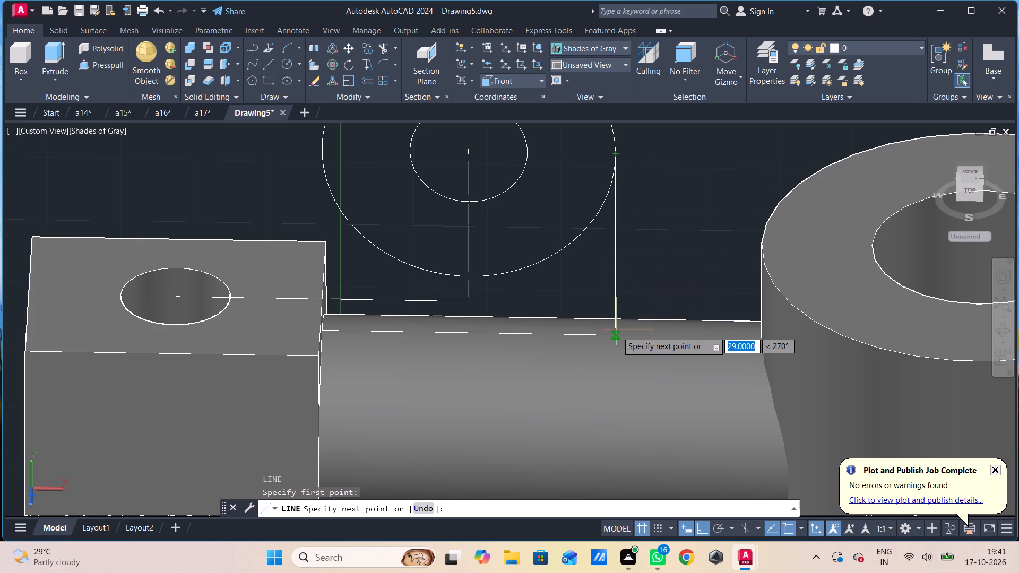
pyautogui.click(616, 332)
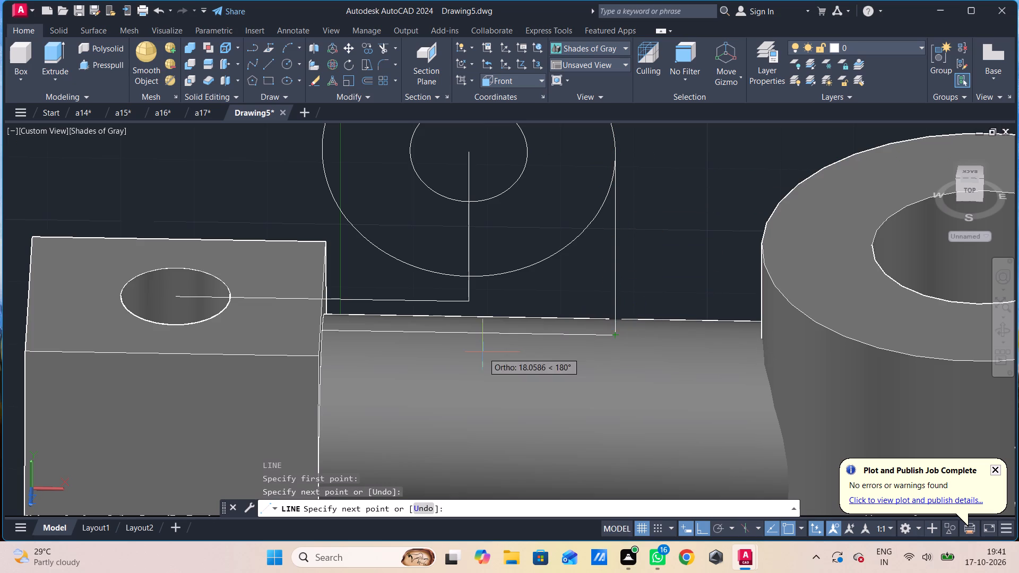
pyautogui.press('Escape')
# Draw a vertical line from the radius-20 circle's block-side quadrant down to the start of the 40-unit line at the block face.
pyautogui.press('l')
pyautogui.press('space')
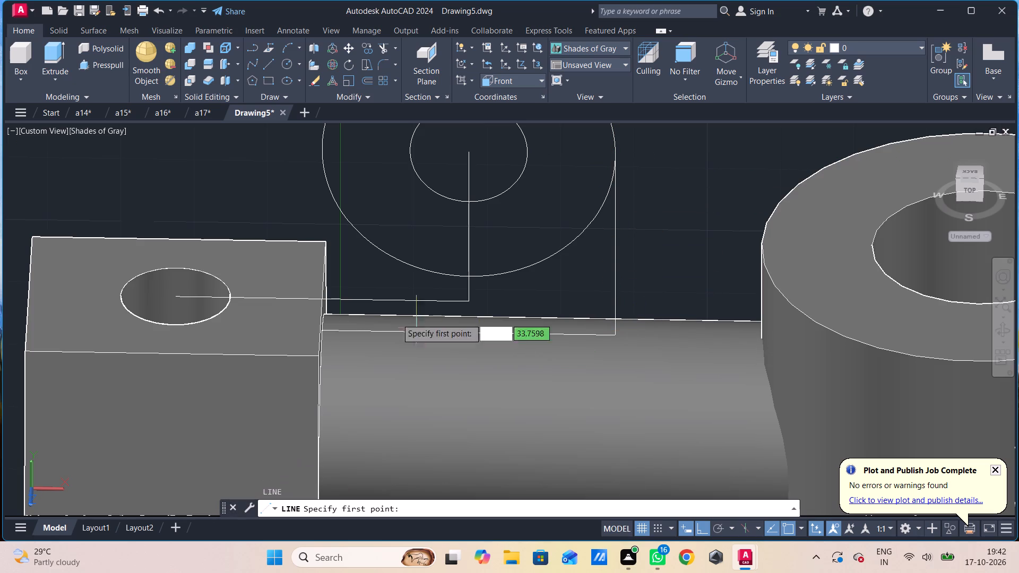
pyautogui.click(324, 150)
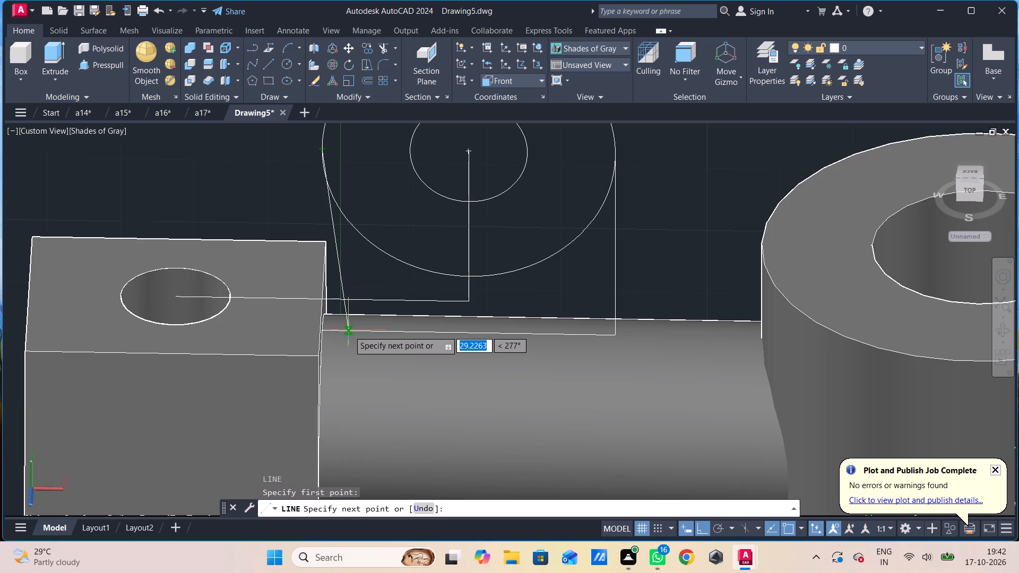
pyautogui.keyDown('shift'); pyautogui.moveTo(349, 331); pyautogui.dragTo(298, 290, button='middle'); pyautogui.keyUp('shift')
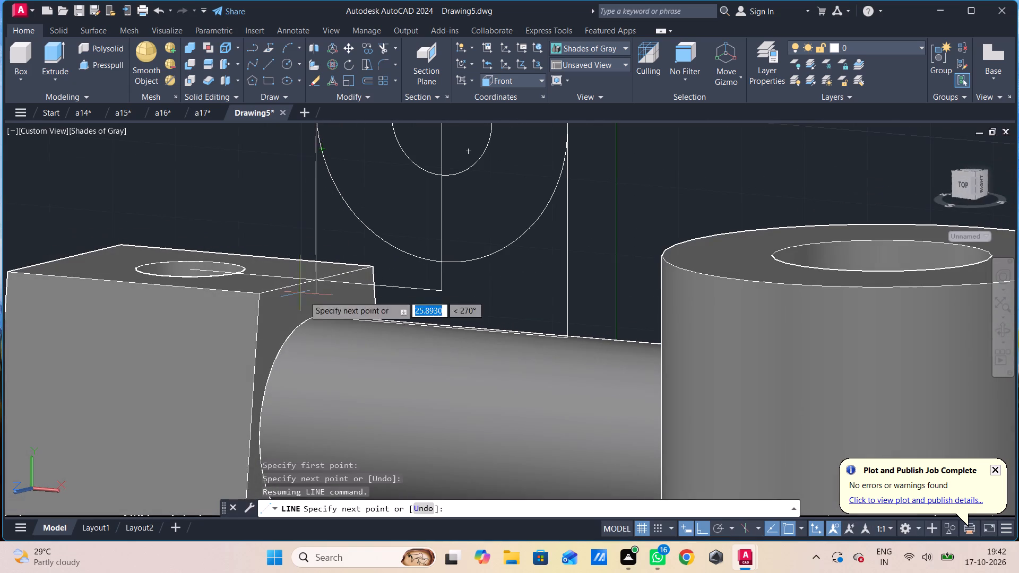
pyautogui.scroll(3, 324, 317)
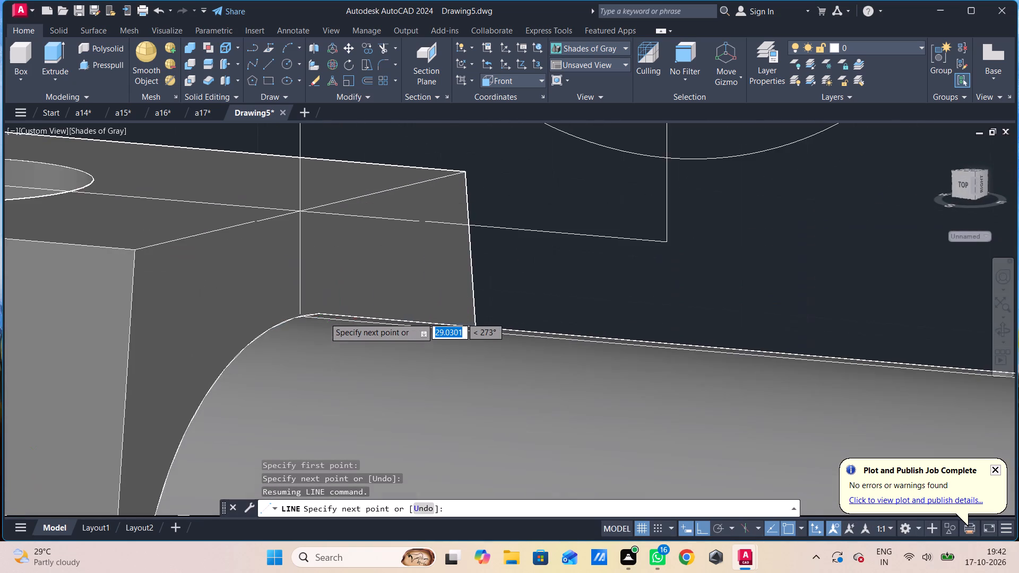
pyautogui.scroll(1, 324, 317)
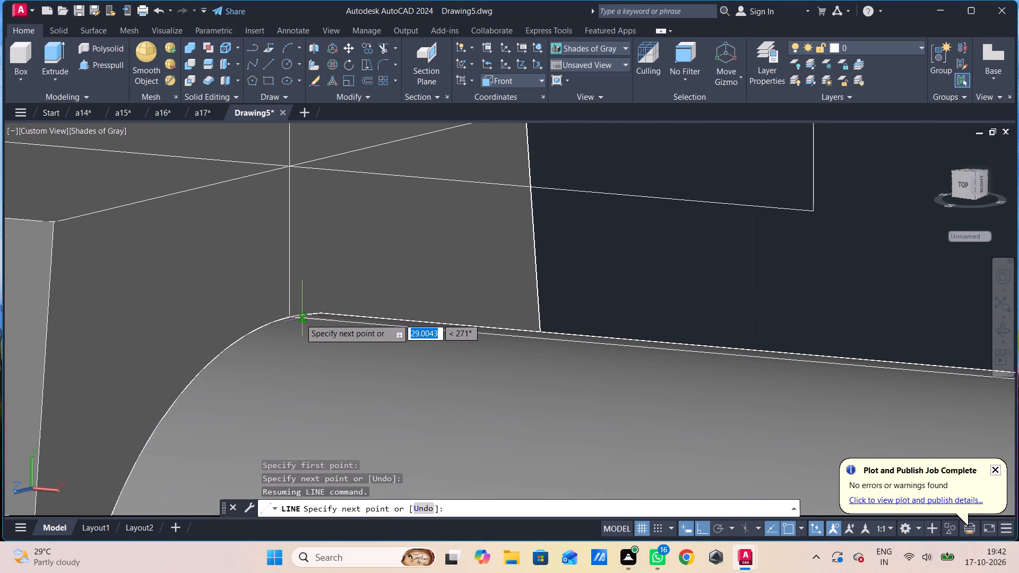
pyautogui.click(293, 317)
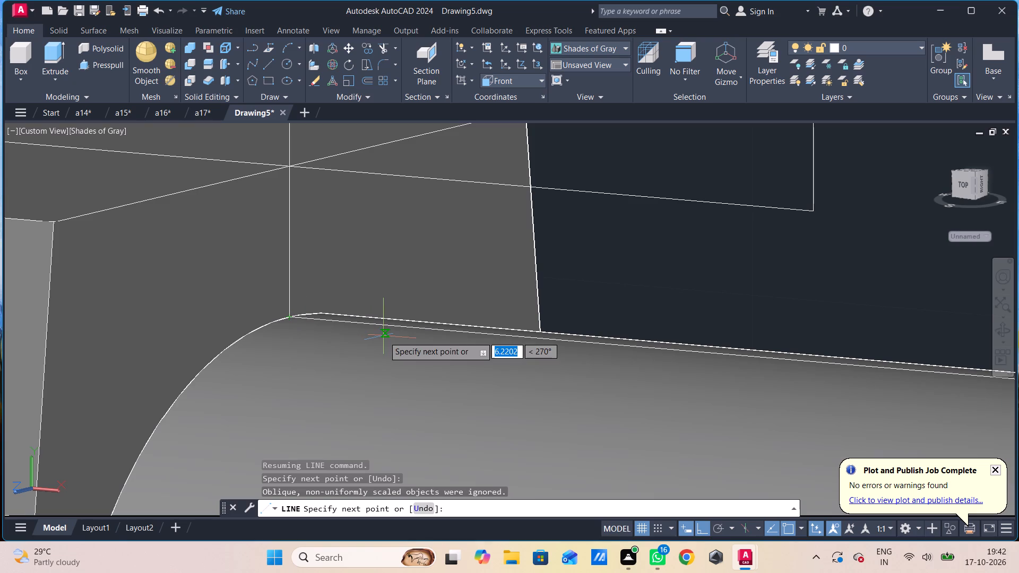
pyautogui.scroll(-3, 384, 336)
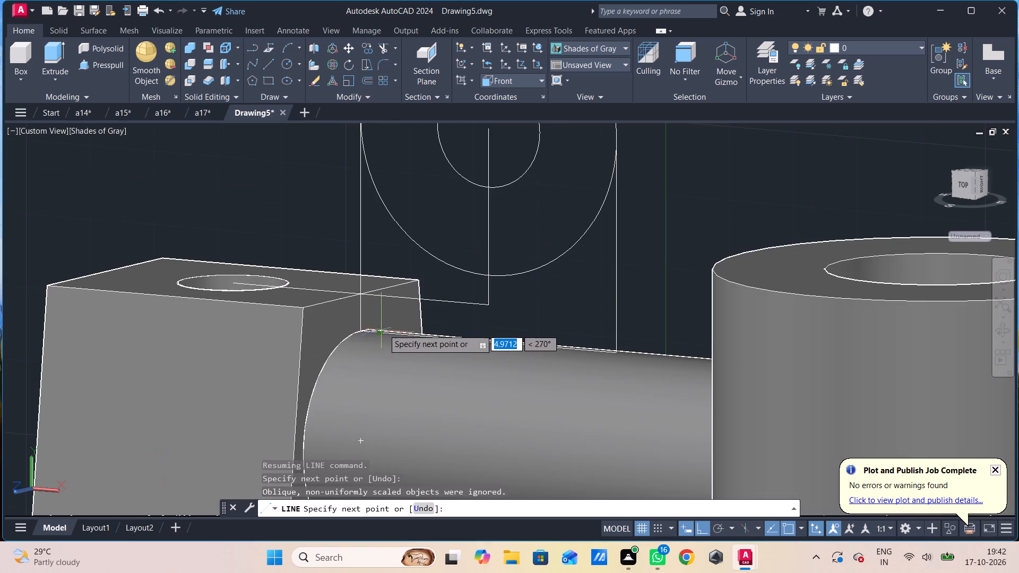
pyautogui.press('Escape')
# Trim the radius-20 circle's lower quarter on the block side, between the vertical side line and the central guide line.
pyautogui.write('tr')
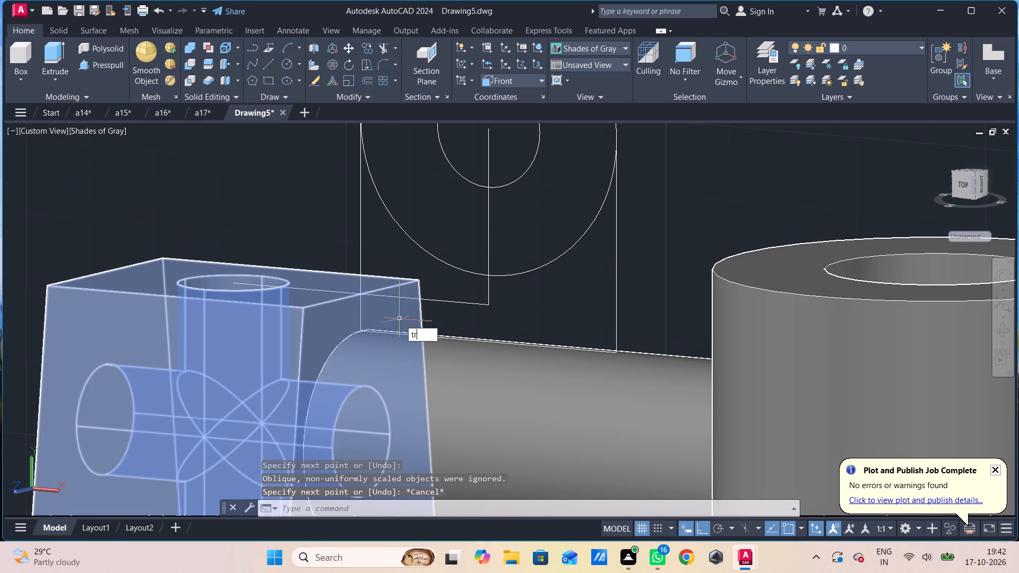
pyautogui.press('space')
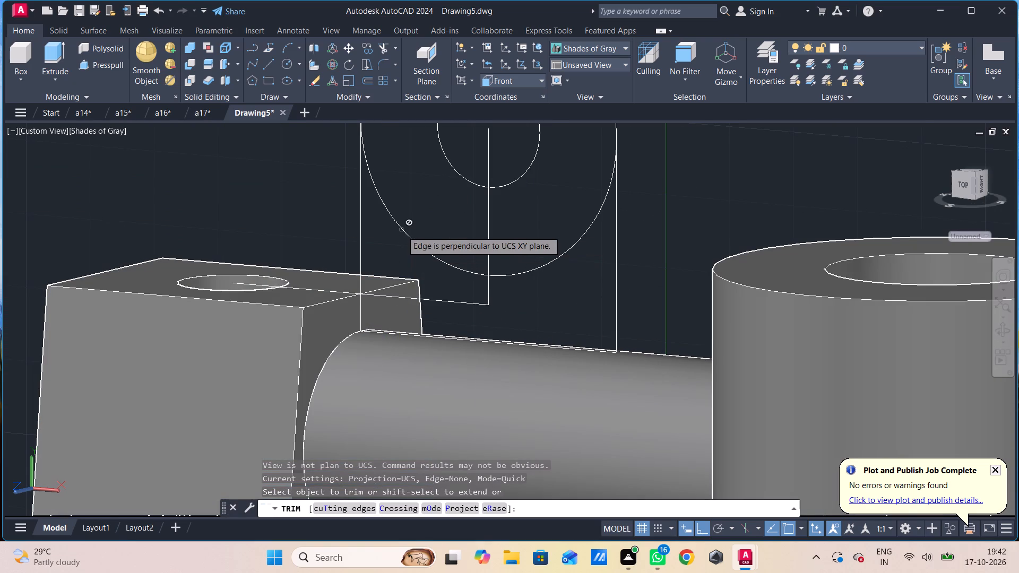
pyautogui.scroll(3, 402, 228)
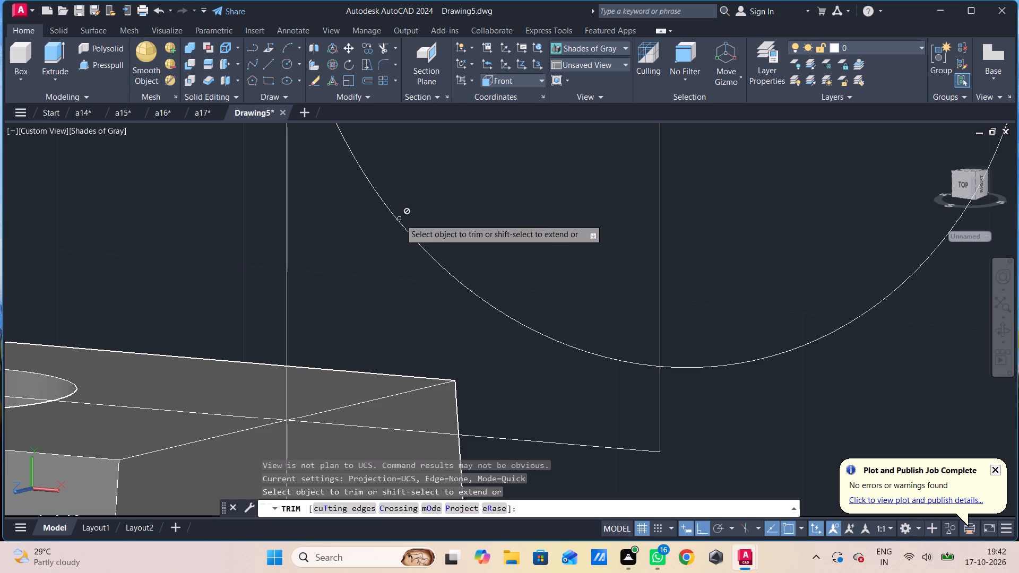
pyautogui.scroll(3, 400, 219)
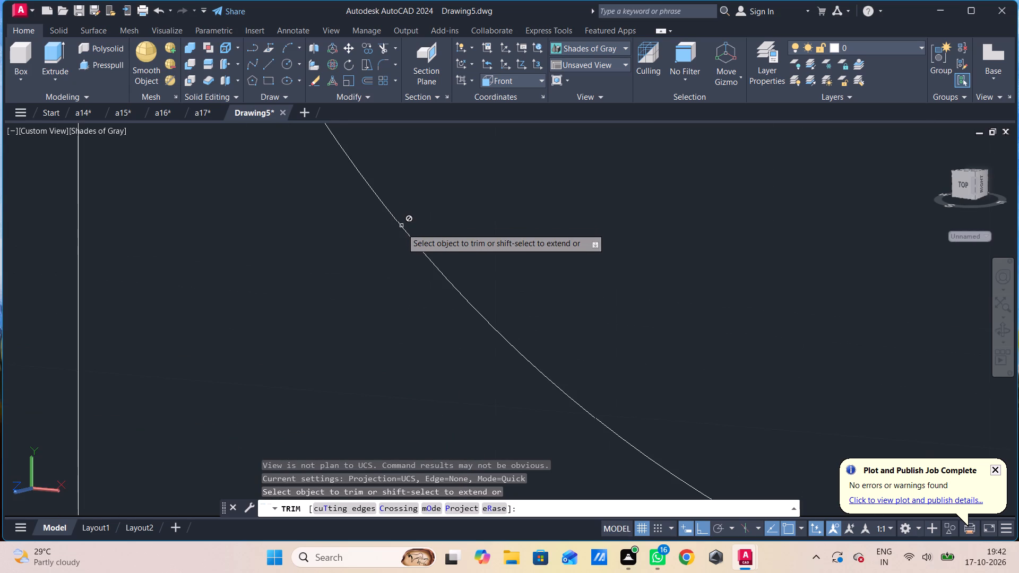
pyautogui.scroll(-1, 402, 232)
pyautogui.click(402, 235)
pyautogui.scroll(-1, 398, 235)
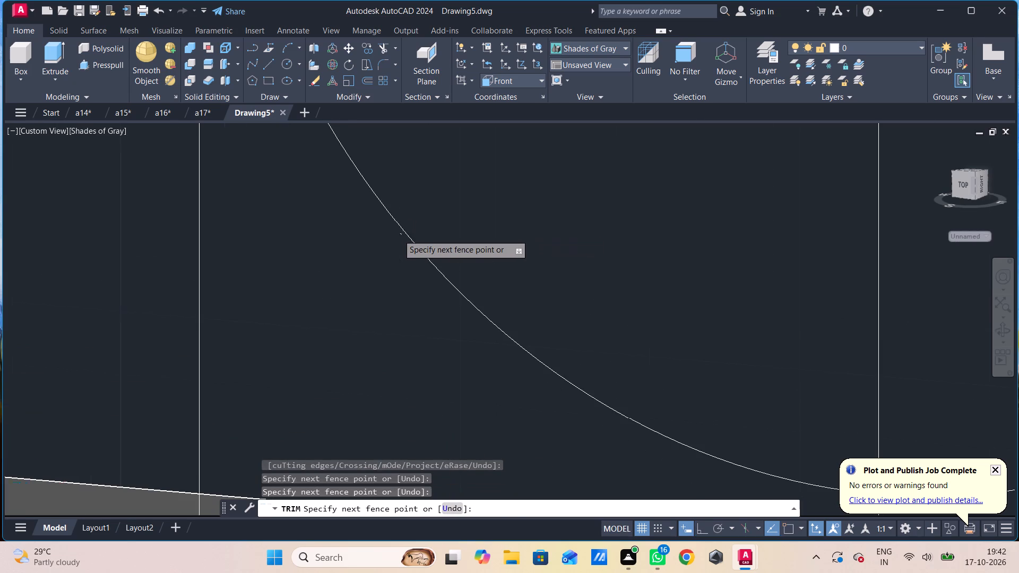
pyautogui.scroll(1, 414, 233)
pyautogui.click(413, 234)
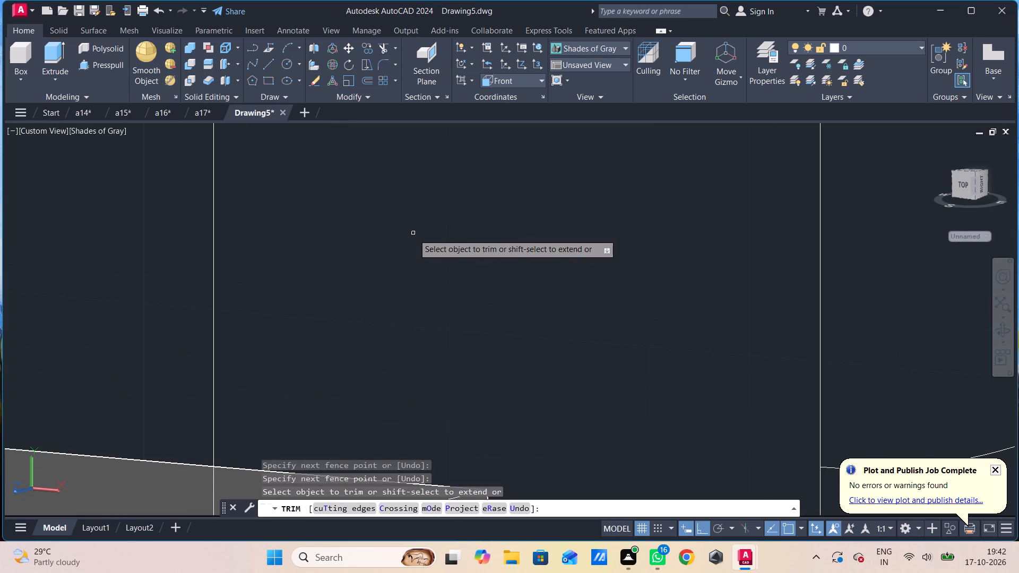
pyautogui.scroll(-3, 413, 234)
pyautogui.scroll(-1, 513, 256)
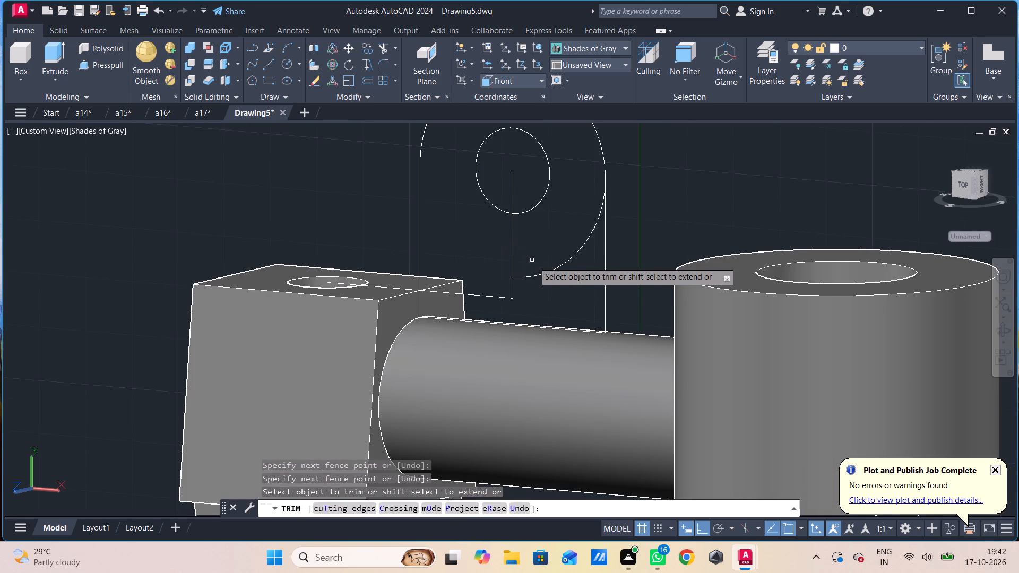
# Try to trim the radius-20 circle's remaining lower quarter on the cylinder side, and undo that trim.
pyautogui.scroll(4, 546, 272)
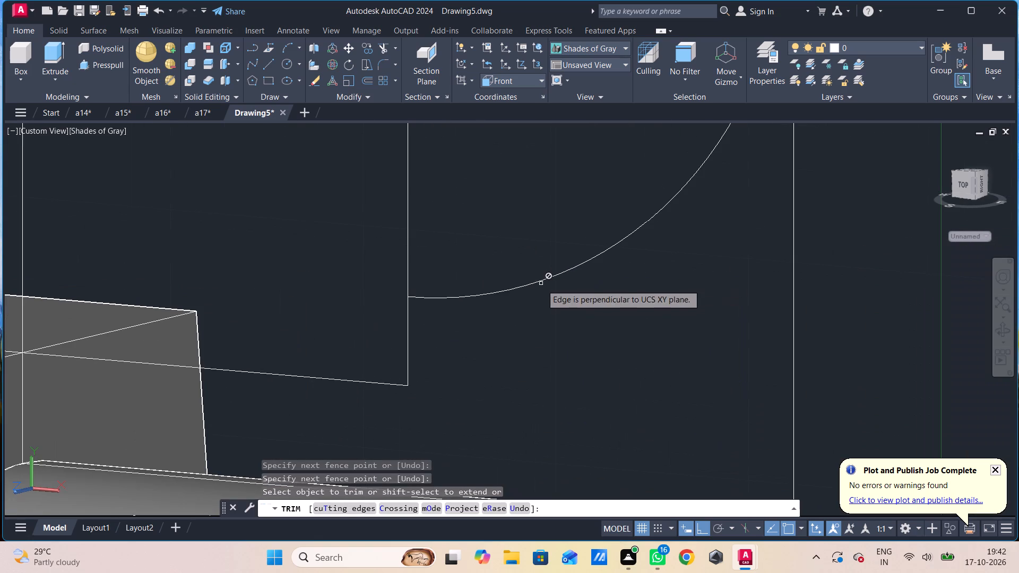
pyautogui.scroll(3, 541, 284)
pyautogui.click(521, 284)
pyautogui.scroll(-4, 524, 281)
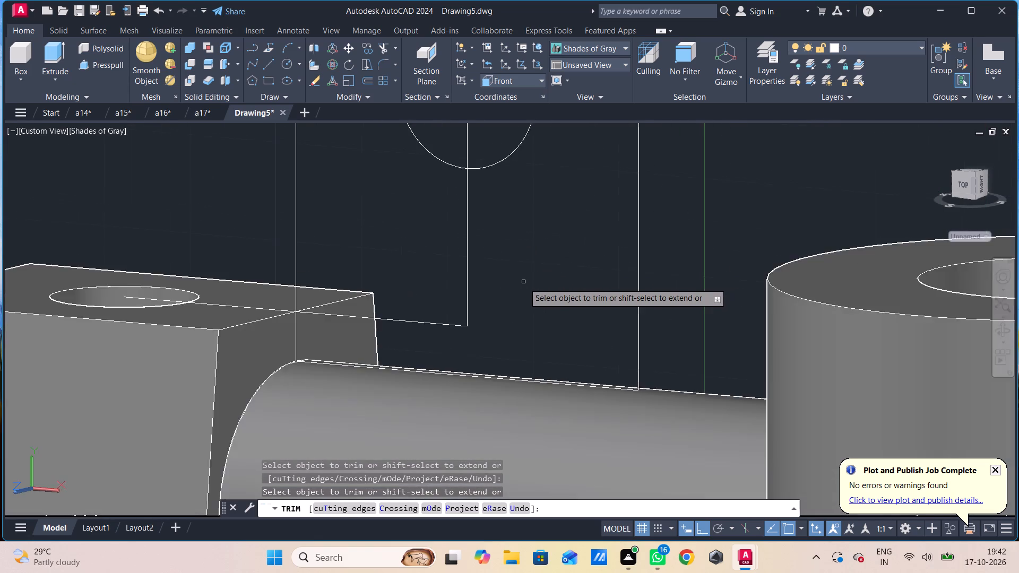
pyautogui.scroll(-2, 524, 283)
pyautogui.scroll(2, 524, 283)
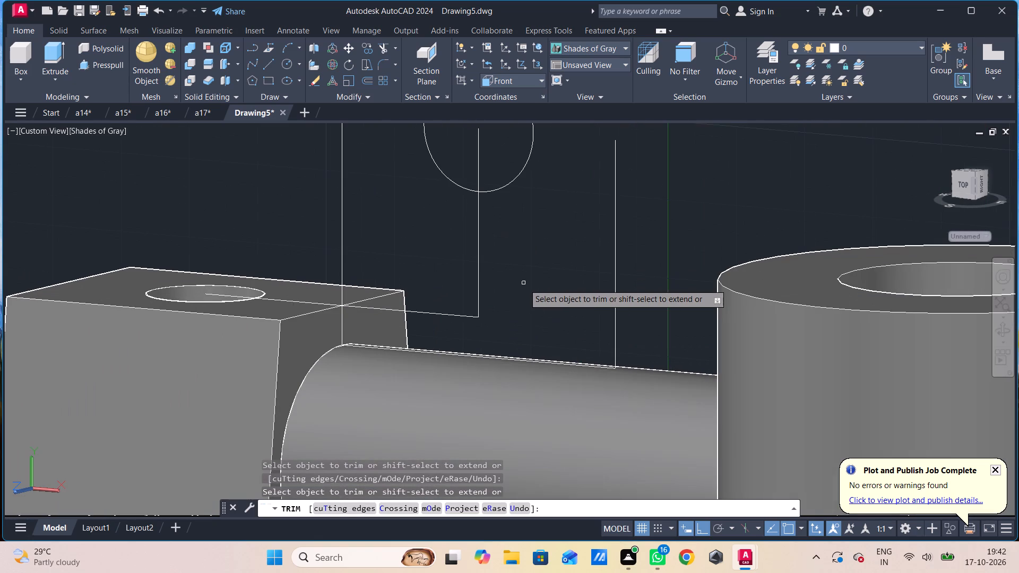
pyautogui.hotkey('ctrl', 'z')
# Trim the radius-20 circle's remaining lower quarter on the cylinder side, leaving the lug's round top and two straight sides.
pyautogui.scroll(-4, 524, 284)
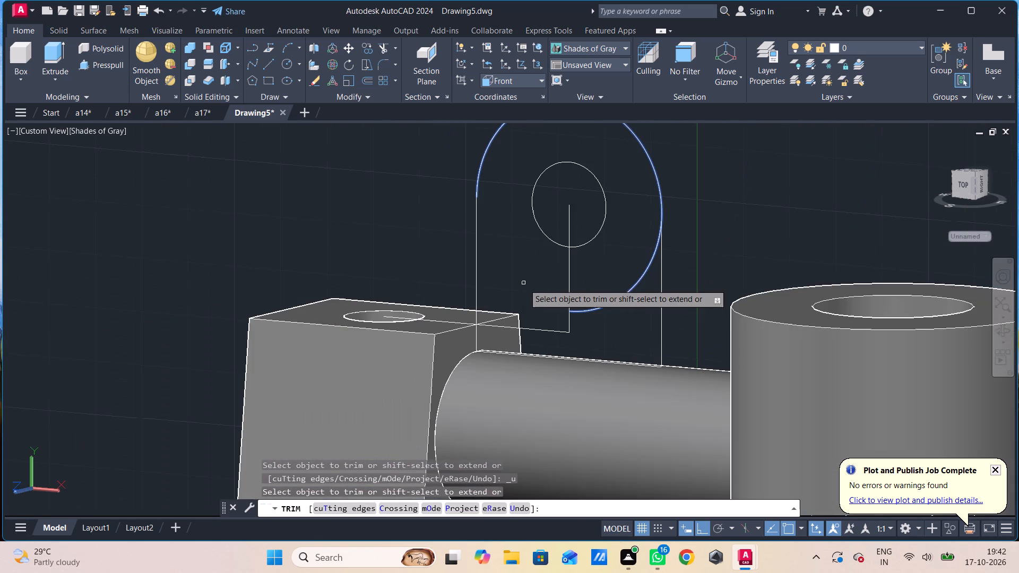
pyautogui.moveTo(524, 284); pyautogui.dragTo(474, 338, button='middle')
pyautogui.scroll(2, 571, 310)
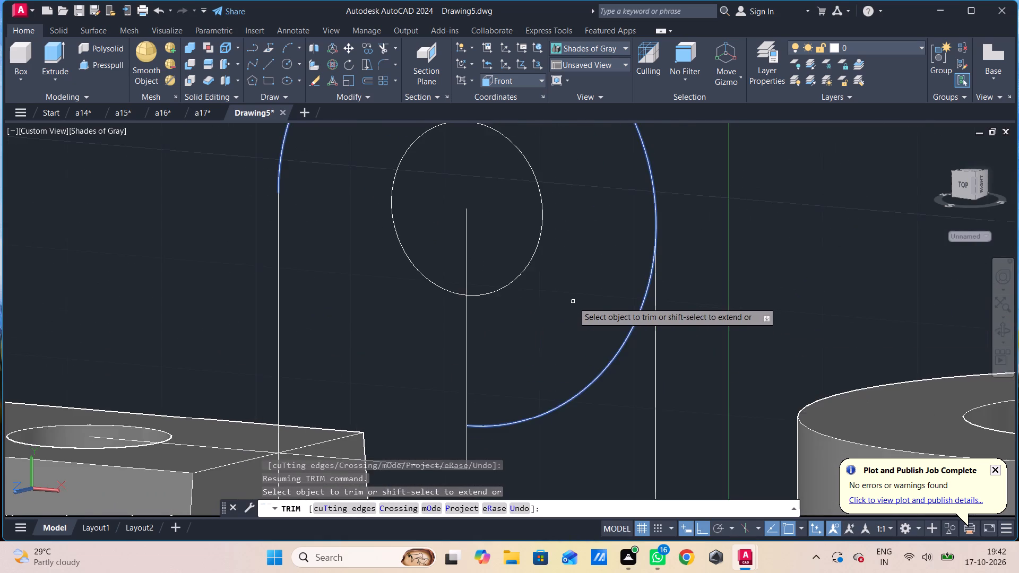
pyautogui.scroll(1, 573, 302)
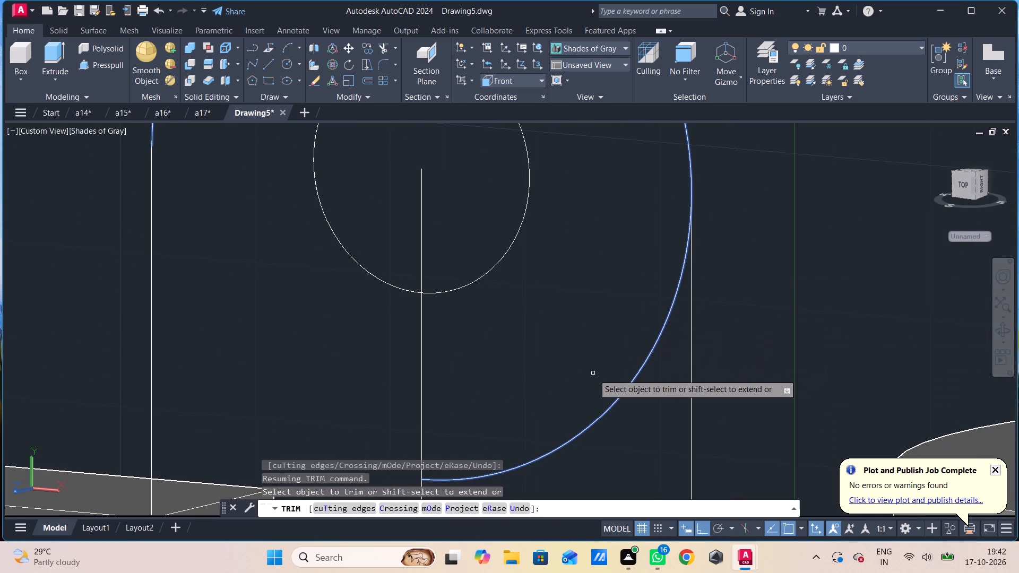
pyautogui.write('tr')
pyautogui.press('space')
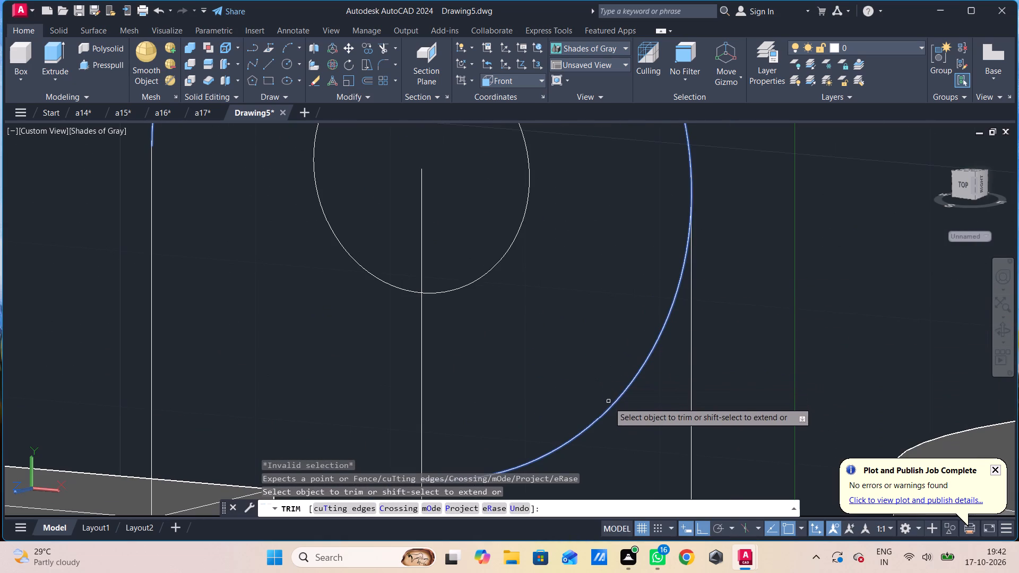
pyautogui.click(609, 407)
pyautogui.scroll(-2, 610, 406)
pyautogui.press('Escape')
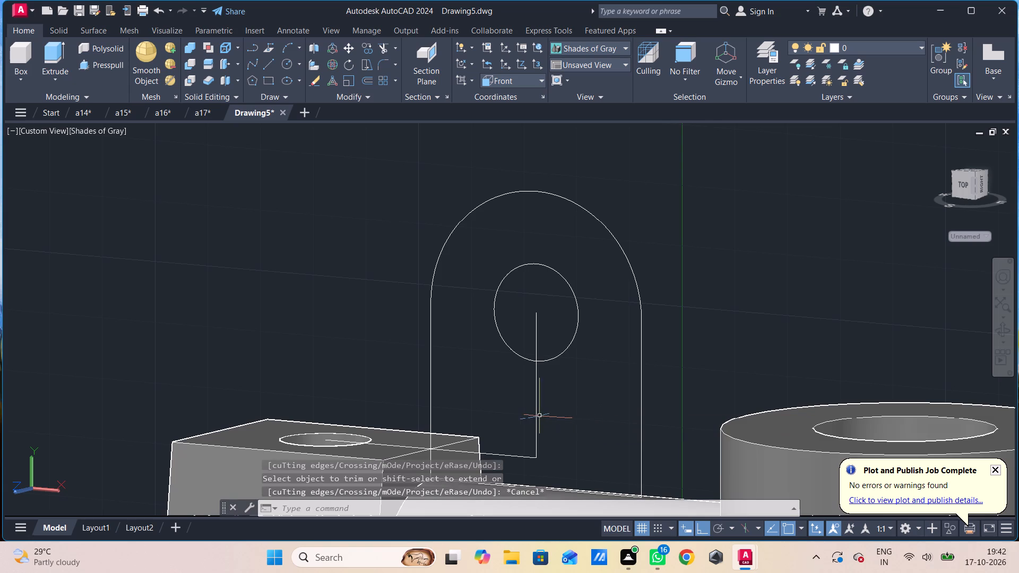
# Erase the central vertical guide line and the guide line running to it from the block's top hole centre.
pyautogui.click(537, 418)
pyautogui.scroll(-1, 534, 432)
pyautogui.moveTo(534, 432); pyautogui.dragTo(542, 388, button='middle')
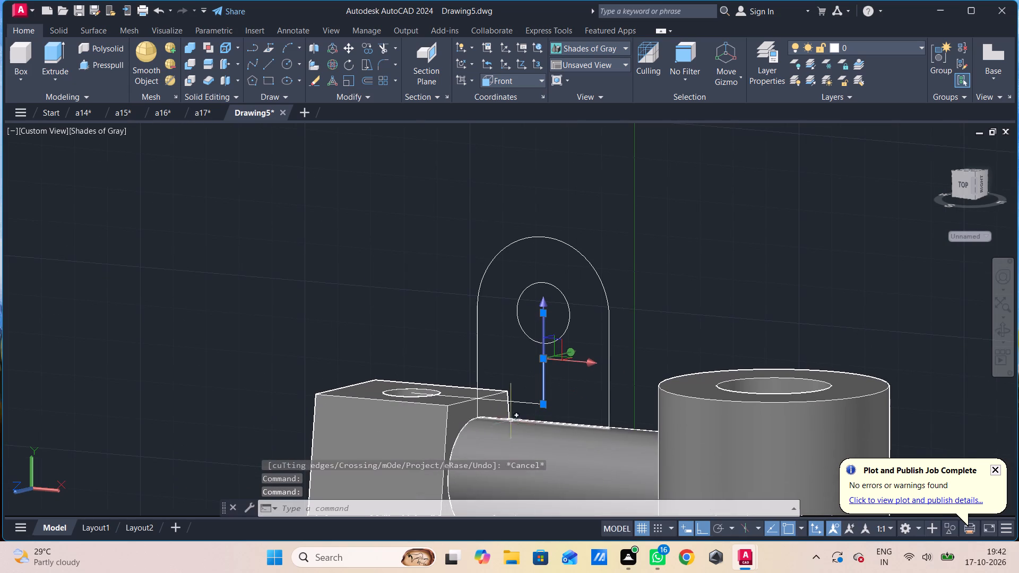
pyautogui.click(507, 403)
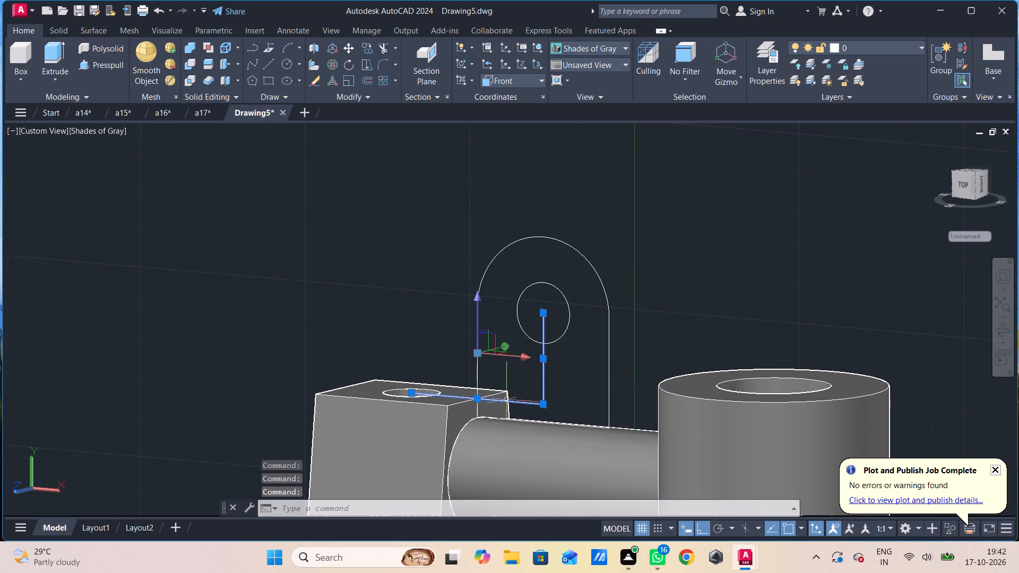
pyautogui.press('Delete')
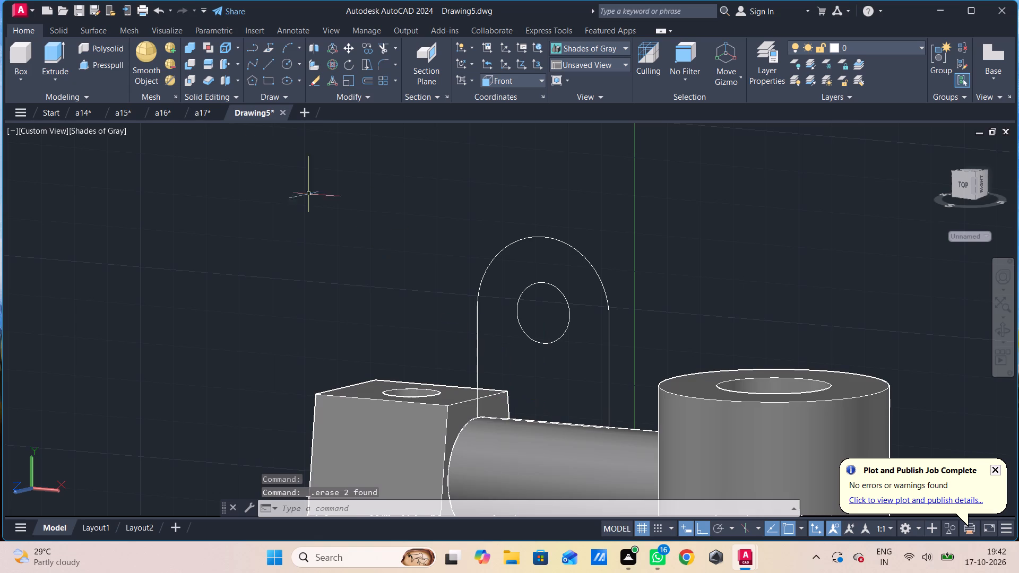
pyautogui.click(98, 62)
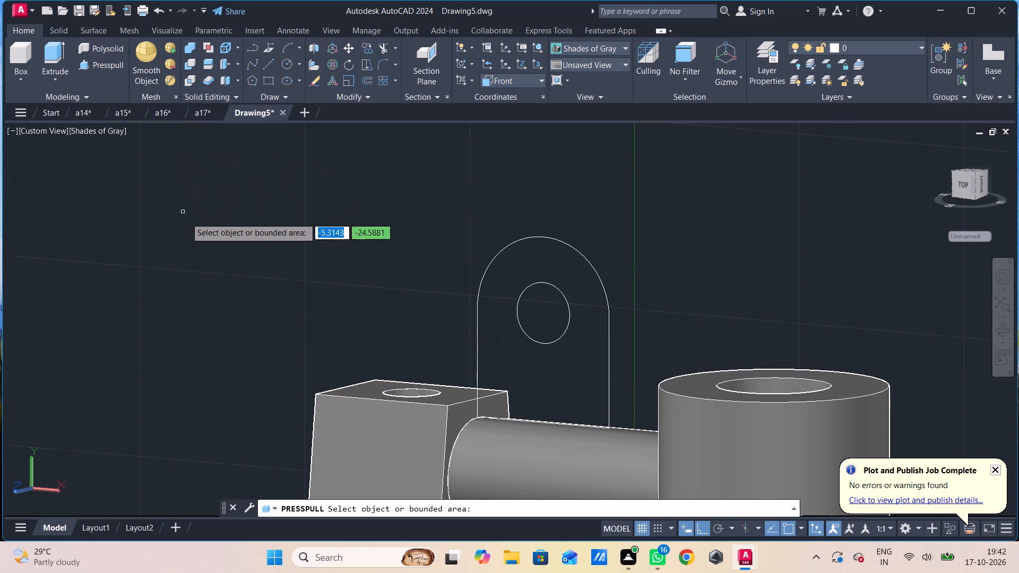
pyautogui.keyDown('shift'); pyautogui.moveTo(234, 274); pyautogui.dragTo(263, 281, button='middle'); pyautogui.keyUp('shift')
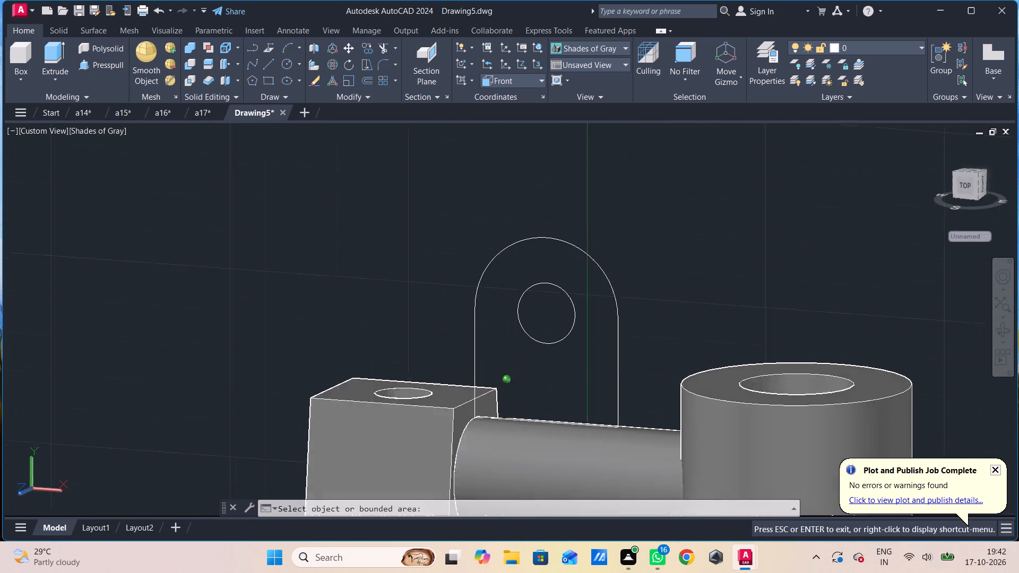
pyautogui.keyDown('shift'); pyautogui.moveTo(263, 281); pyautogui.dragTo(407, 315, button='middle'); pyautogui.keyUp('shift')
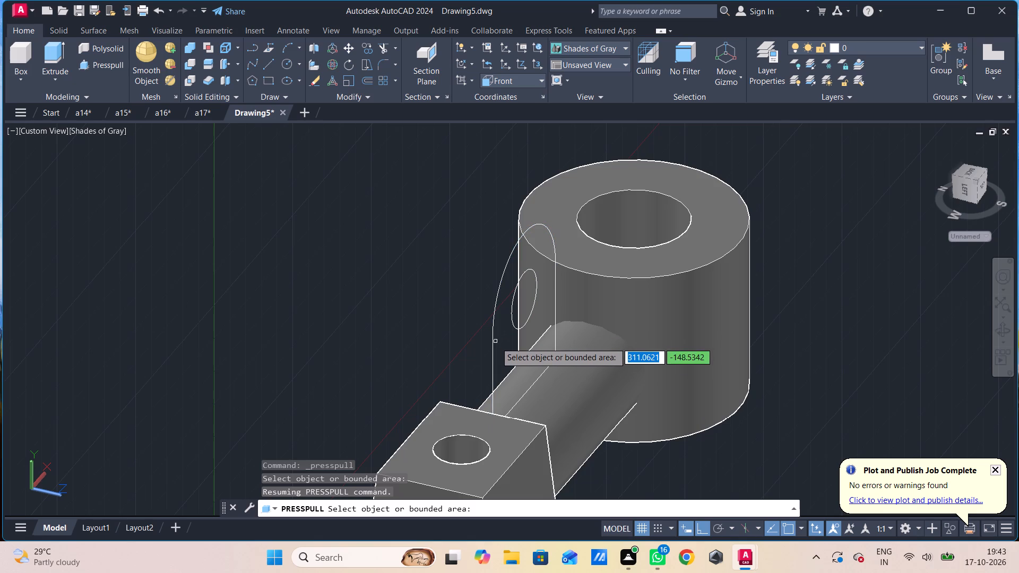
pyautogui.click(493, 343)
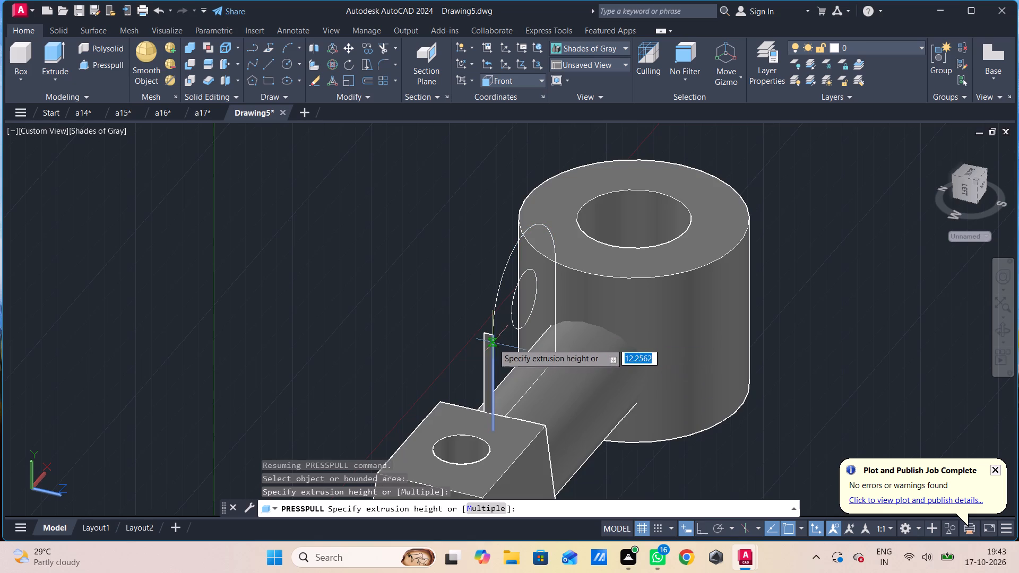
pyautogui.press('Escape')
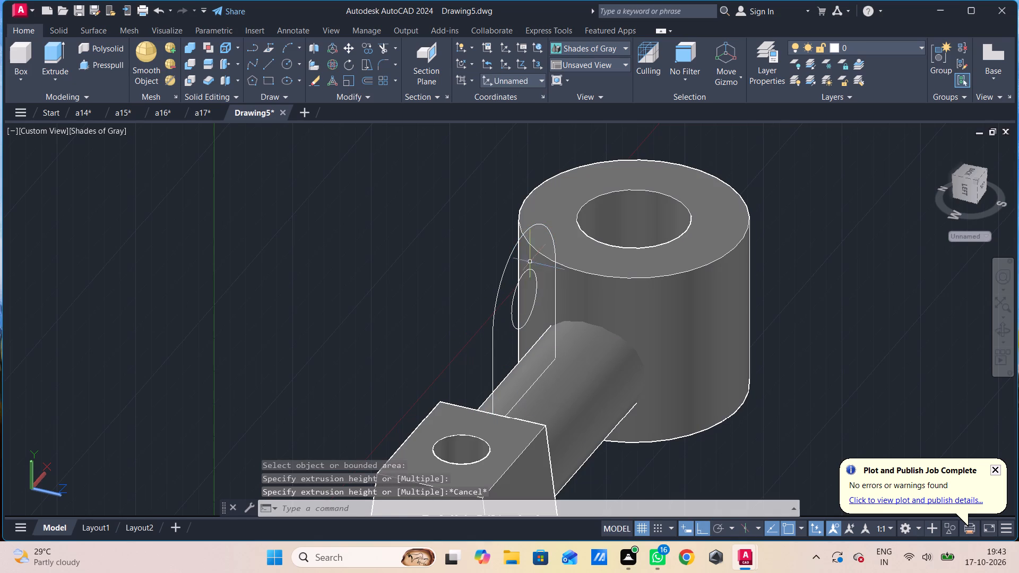
# Move the lug's arc, both side lines and hole circle together off the bar into the empty space above the block.
pyautogui.click(506, 233)
pyautogui.click(472, 342)
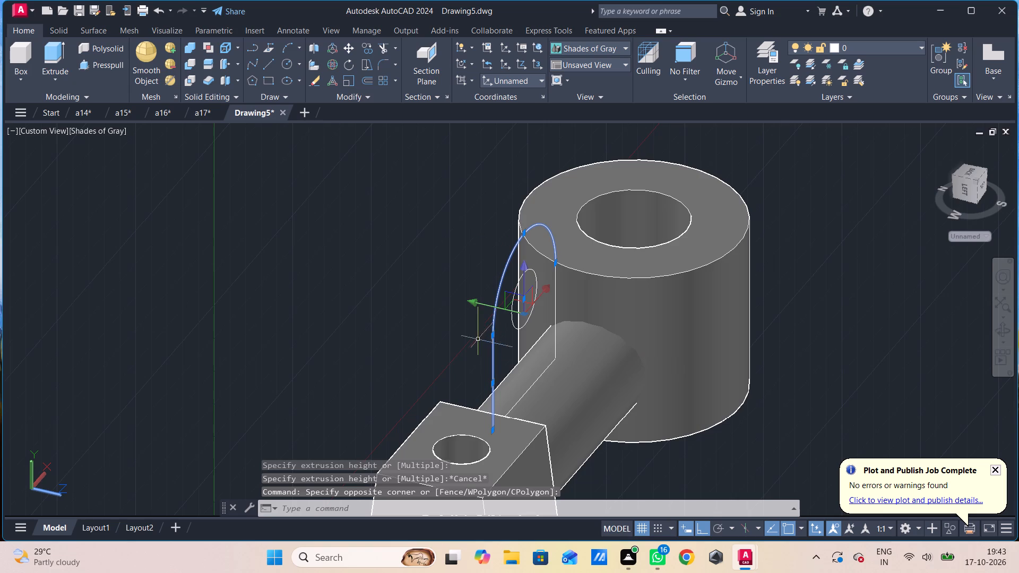
pyautogui.click(512, 324)
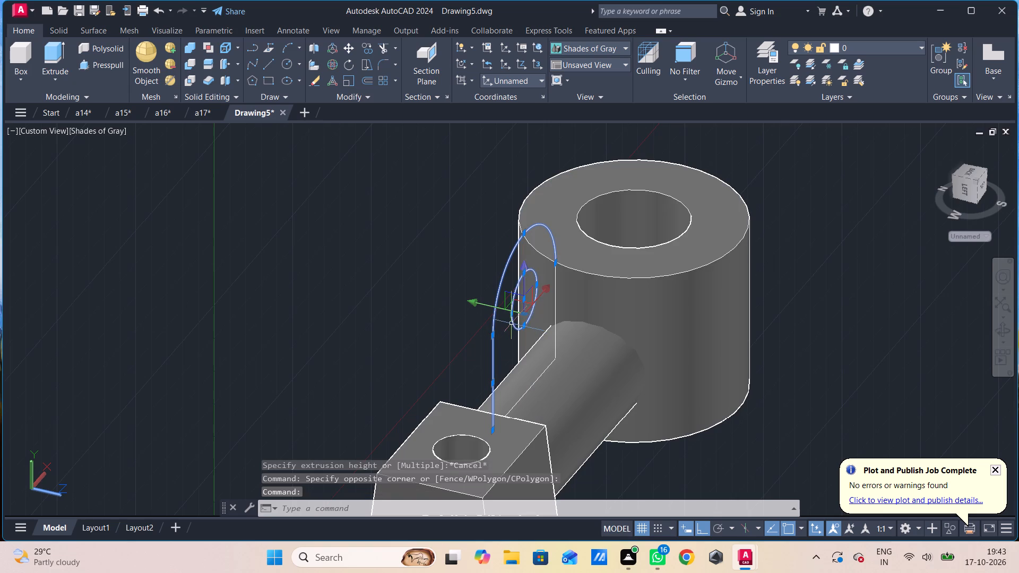
pyautogui.keyDown('shift'); pyautogui.moveTo(556, 315); pyautogui.dragTo(517, 323, button='middle'); pyautogui.keyUp('shift')
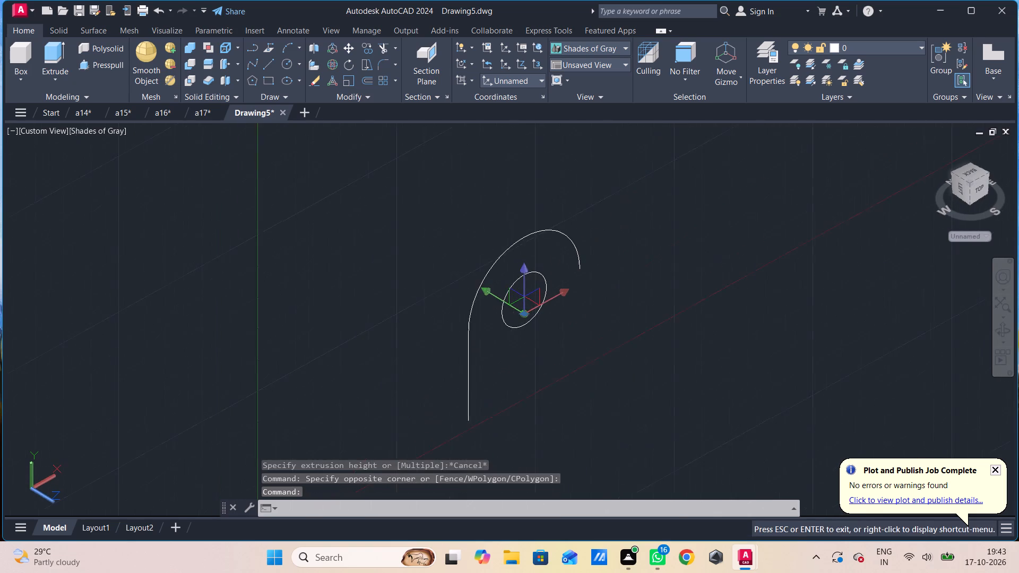
pyautogui.keyDown('shift'); pyautogui.moveTo(517, 323); pyautogui.dragTo(511, 320, button='middle'); pyautogui.keyUp('shift')
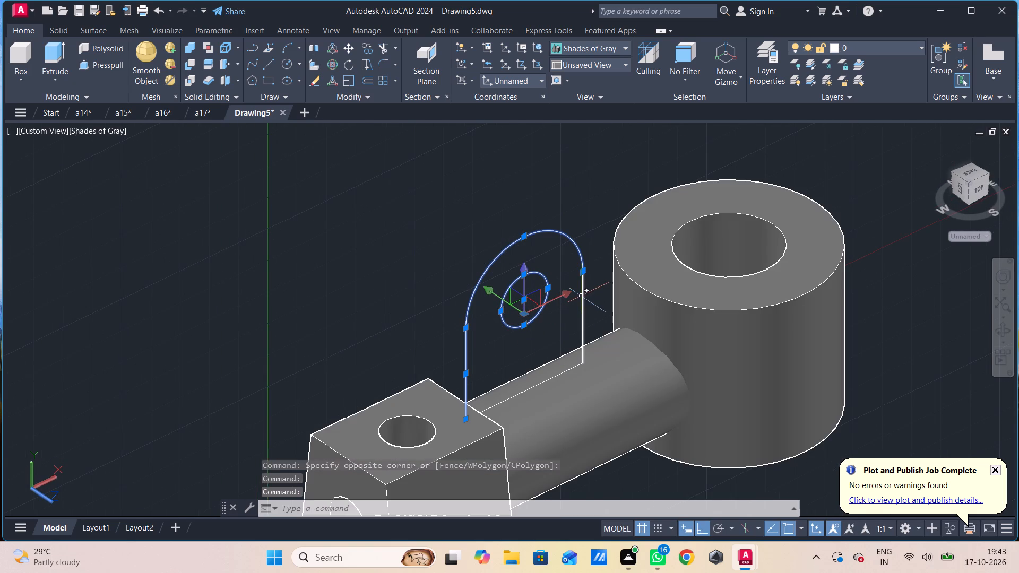
pyautogui.click(581, 297)
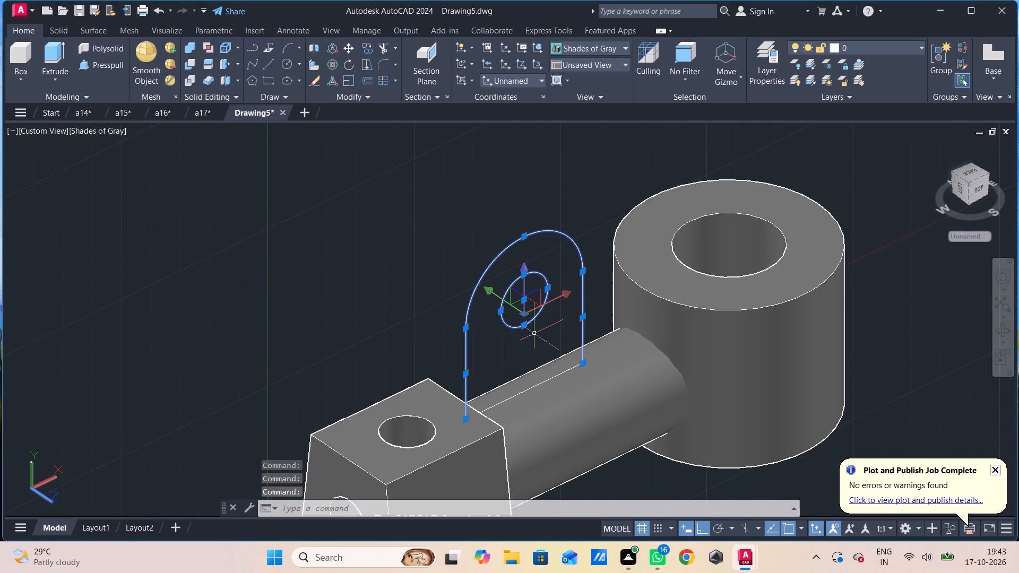
pyautogui.write('m')
pyautogui.press('space')
pyautogui.click(521, 297)
pyautogui.click(379, 285)
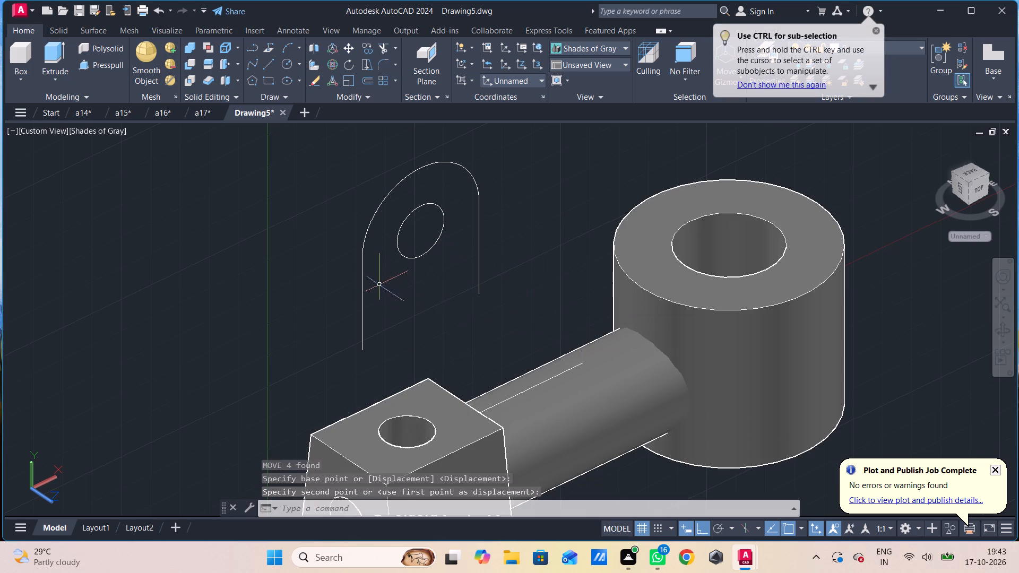
pyautogui.press('Escape')
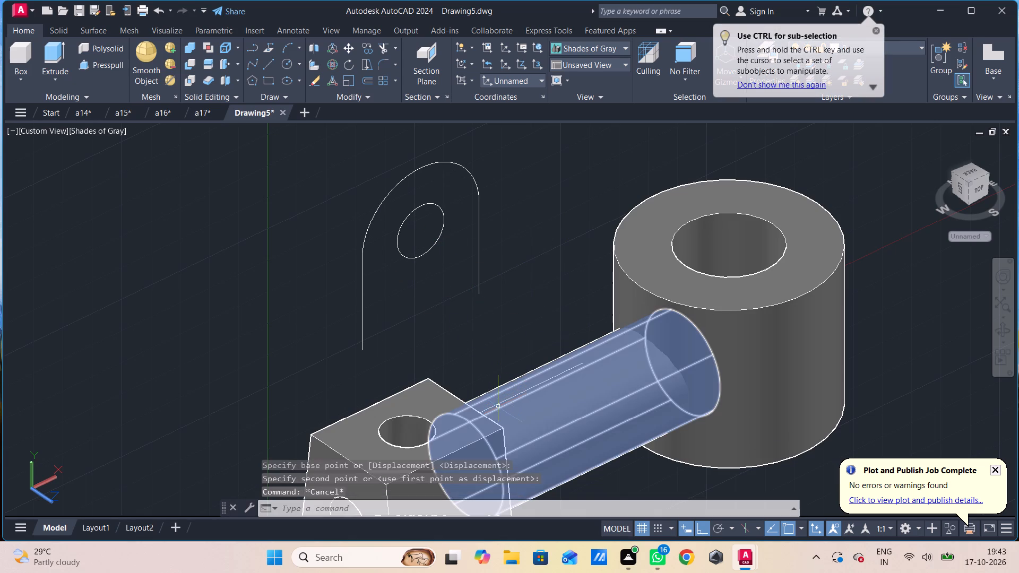
# Delete the 40-unit construction line left along the top of the bar.
pyautogui.scroll(4, 505, 403)
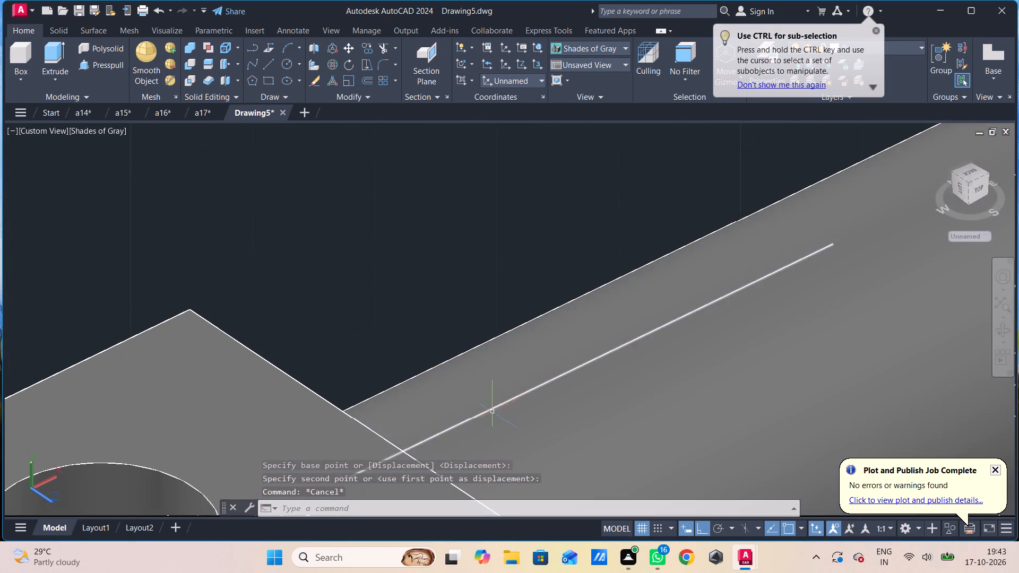
pyautogui.click(493, 410)
pyautogui.press('Delete')
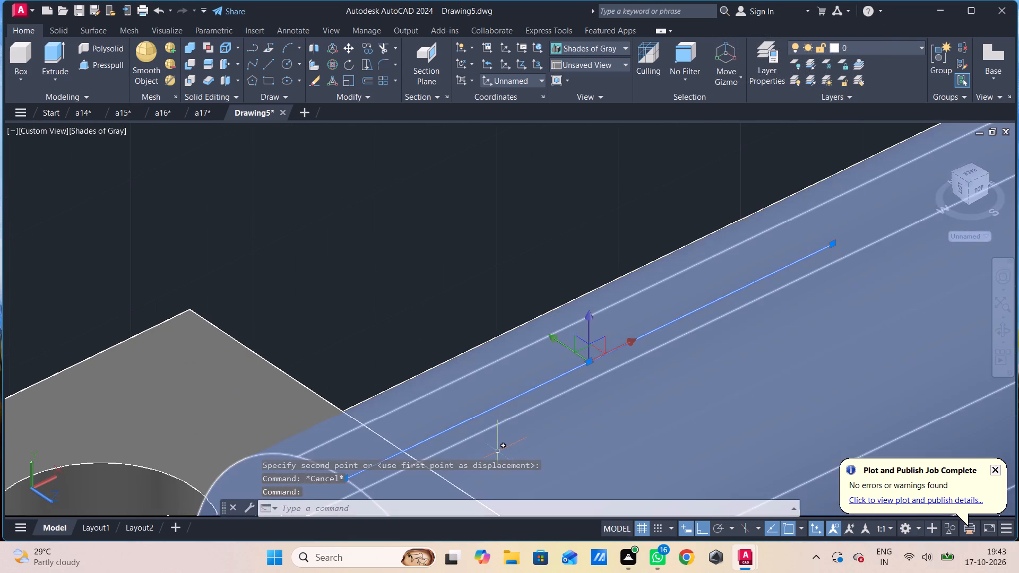
# Close the lug outline with a straight line between the lower ends of its two side lines.
pyautogui.scroll(-2, 498, 450)
pyautogui.scroll(-1, 451, 378)
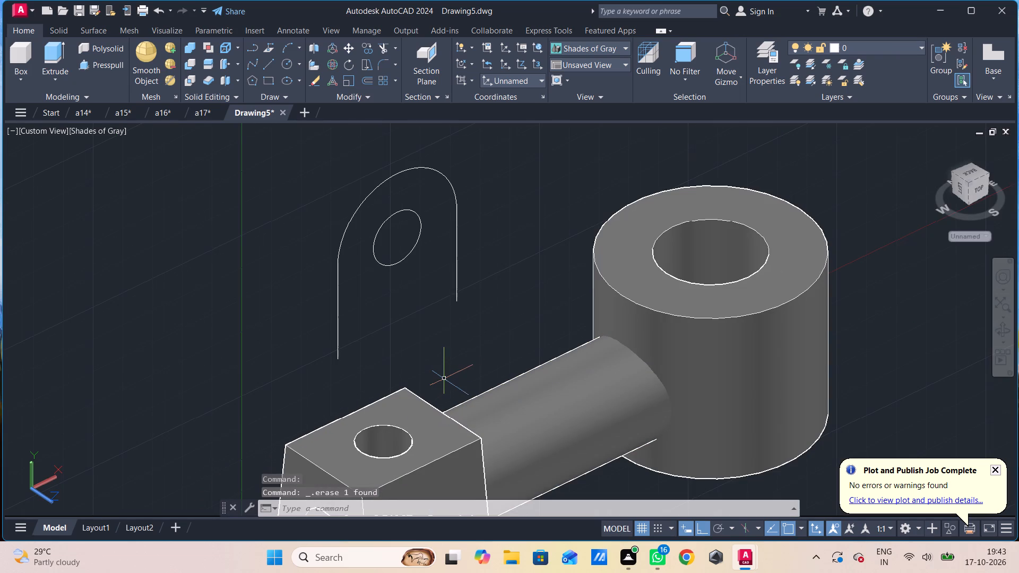
pyautogui.press('l')
pyautogui.press('Return')
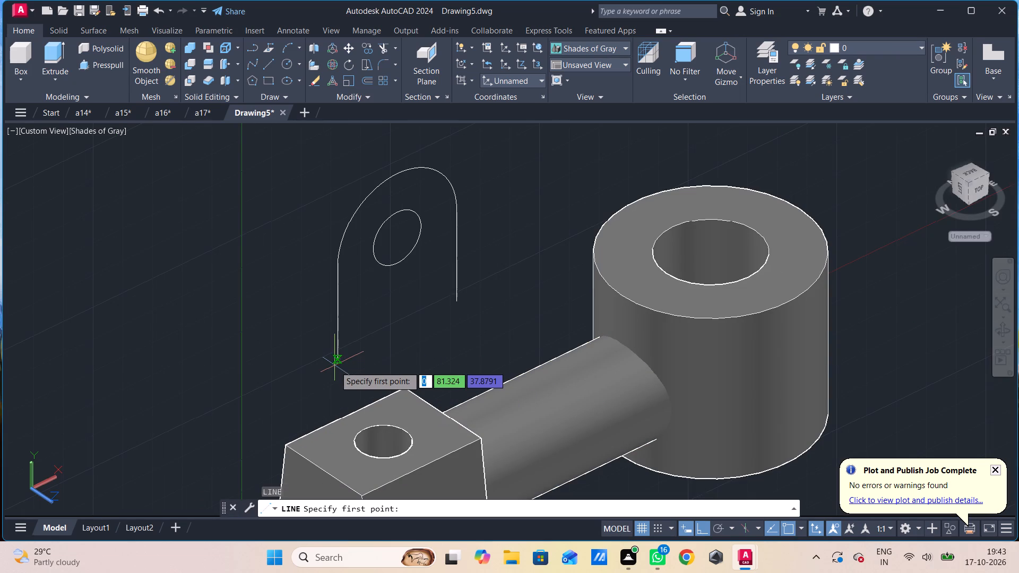
pyautogui.scroll(2, 335, 364)
pyautogui.click(335, 364)
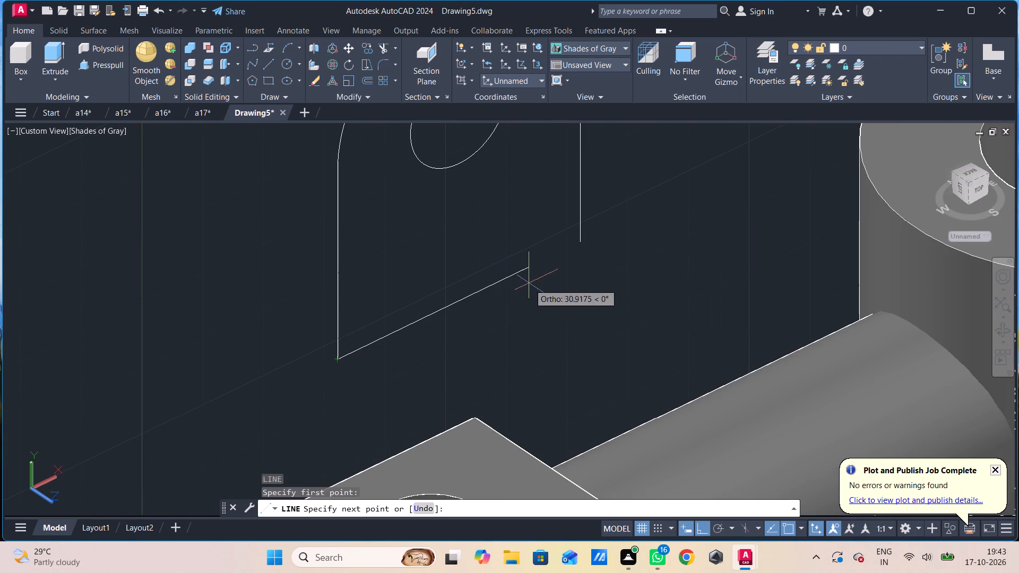
pyautogui.click(583, 245)
pyautogui.press('Escape')
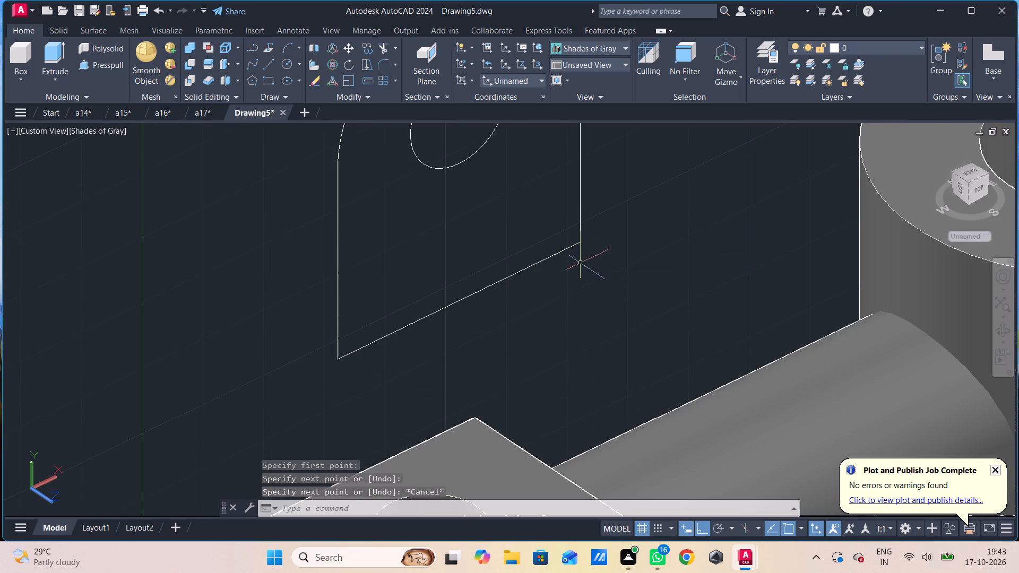
# Join the lug's arc, side lines and bottom line into a single closed polyline.
pyautogui.scroll(-3, 578, 266)
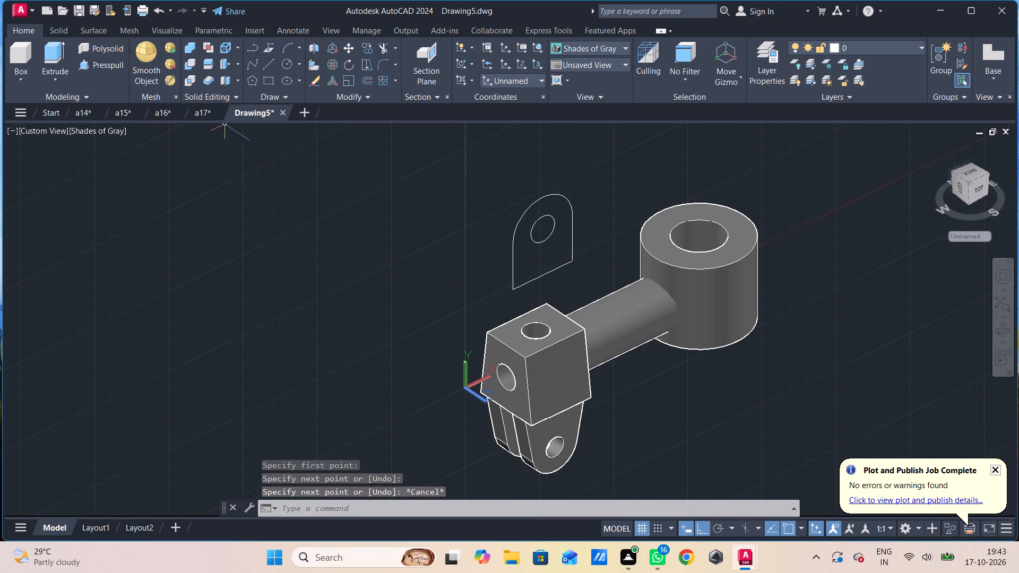
pyautogui.click(110, 66)
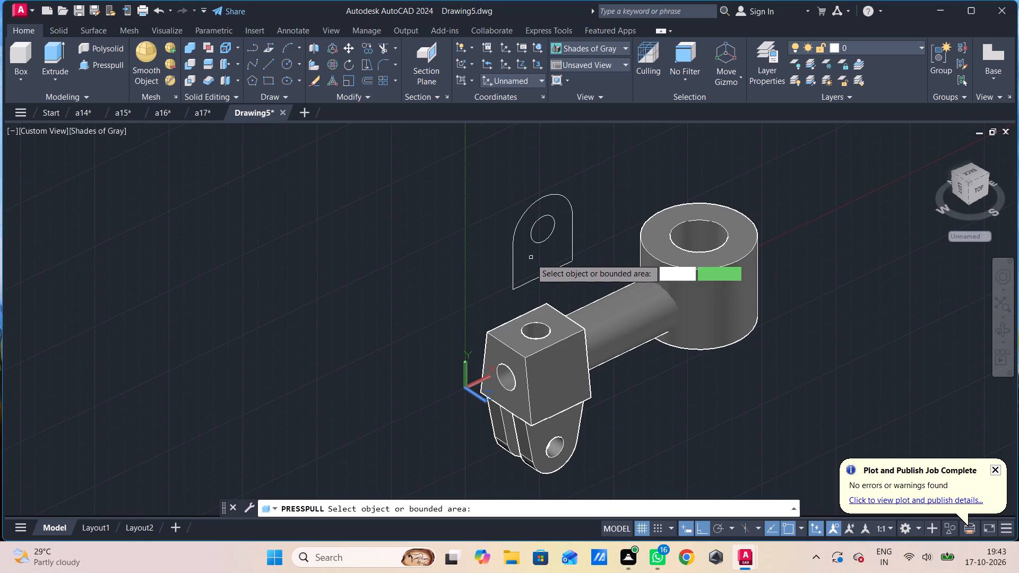
pyautogui.press('Escape')
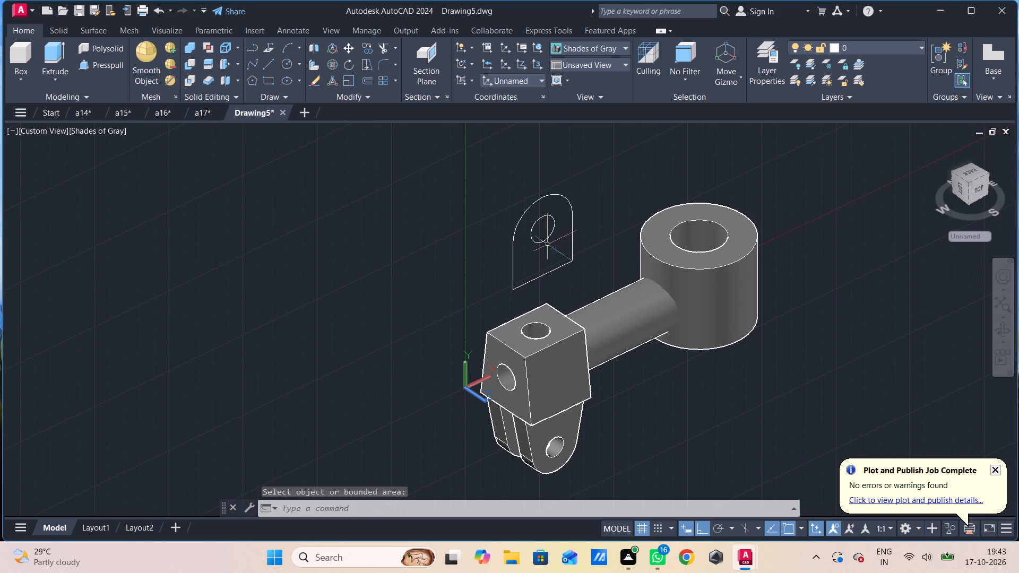
pyautogui.click(591, 204)
pyautogui.click(504, 288)
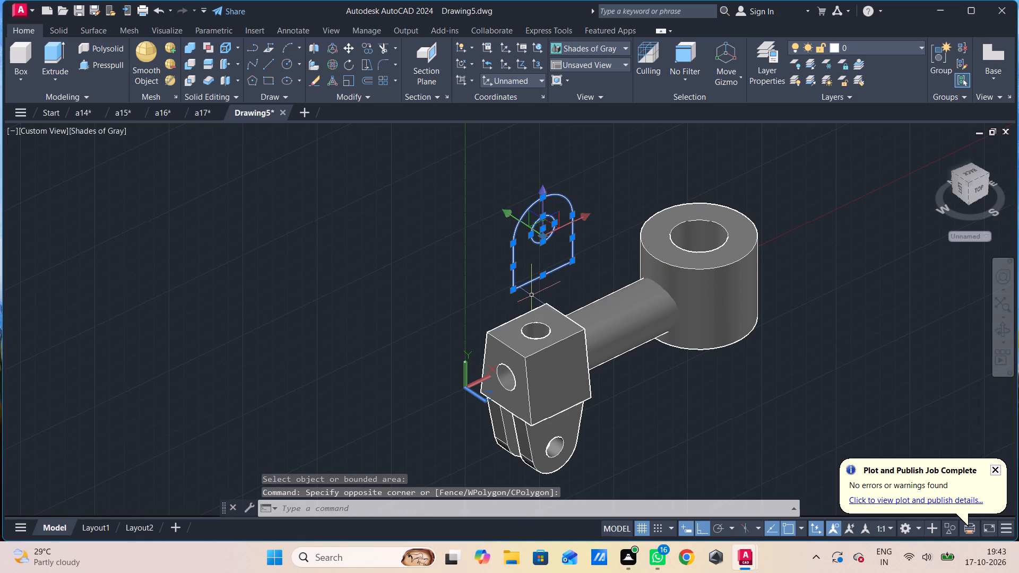
pyautogui.press('j')
pyautogui.press('Return')
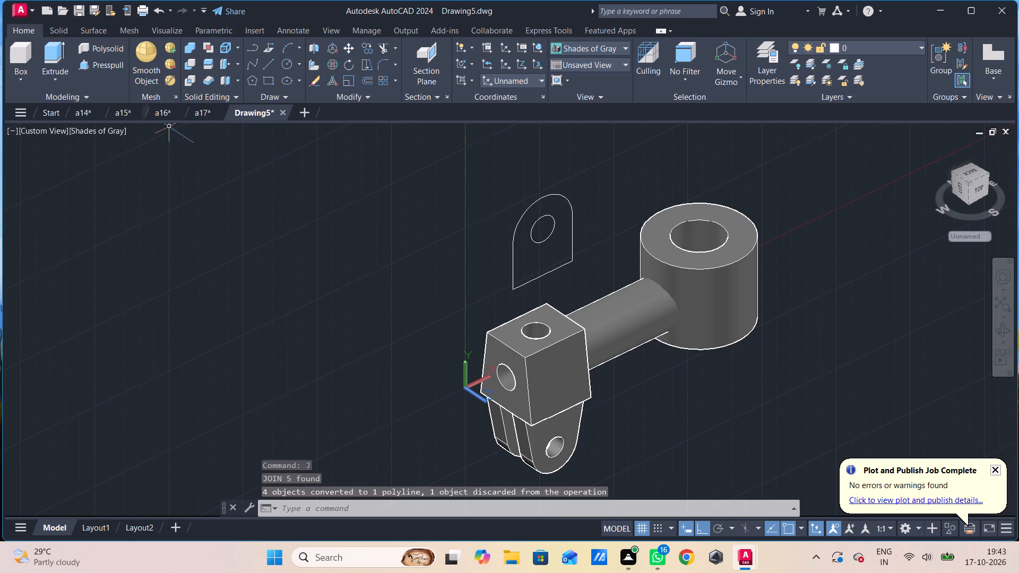
# Presspull the closed lug outline to a thickness of 12.
pyautogui.click(95, 68)
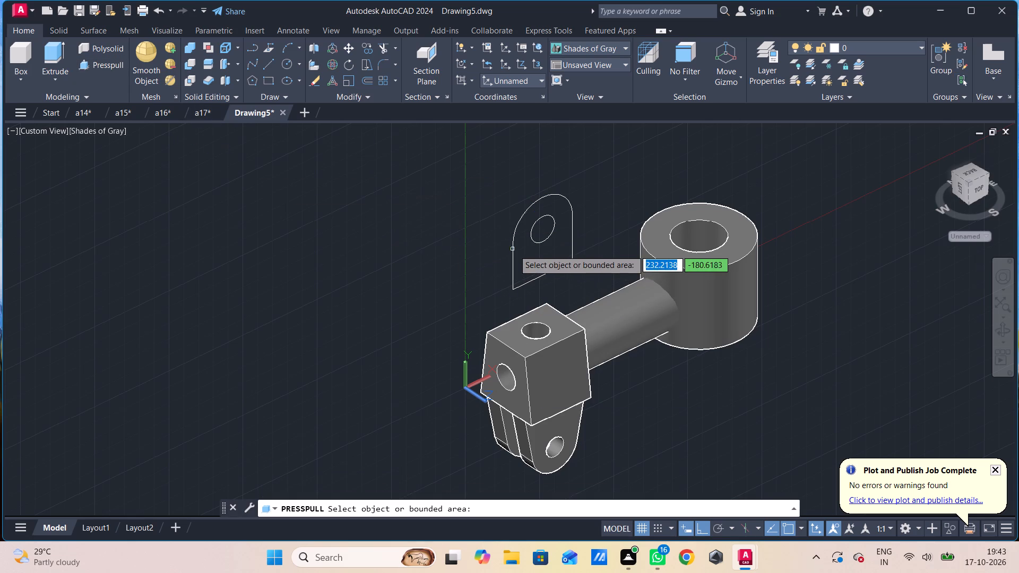
pyautogui.click(514, 253)
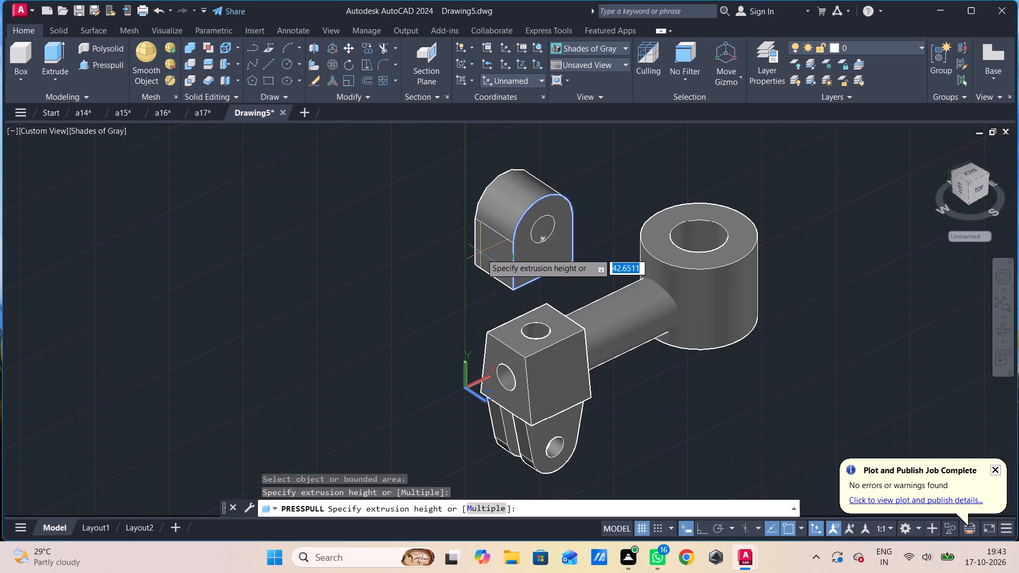
pyautogui.write('12')
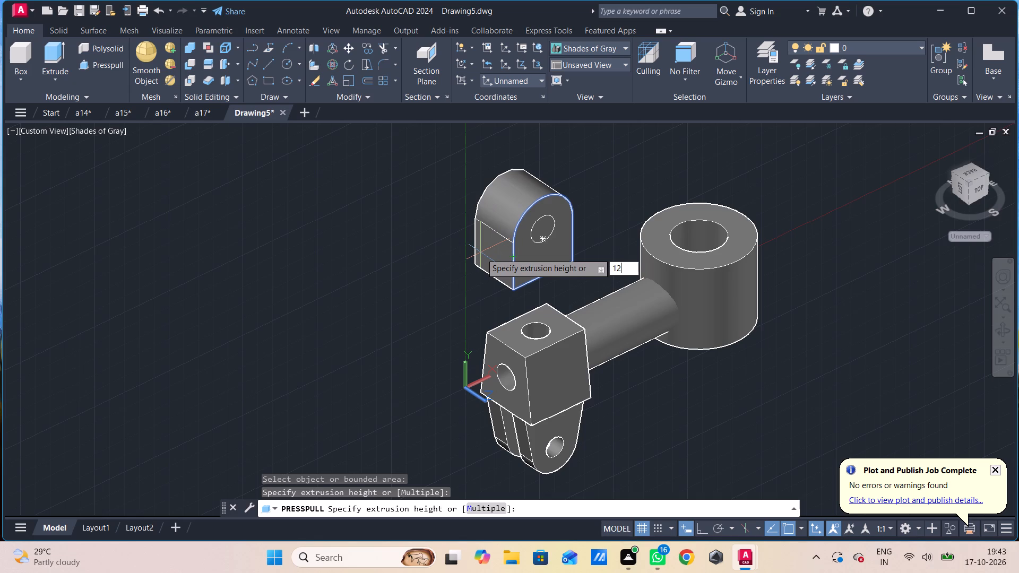
pyautogui.press('Return')
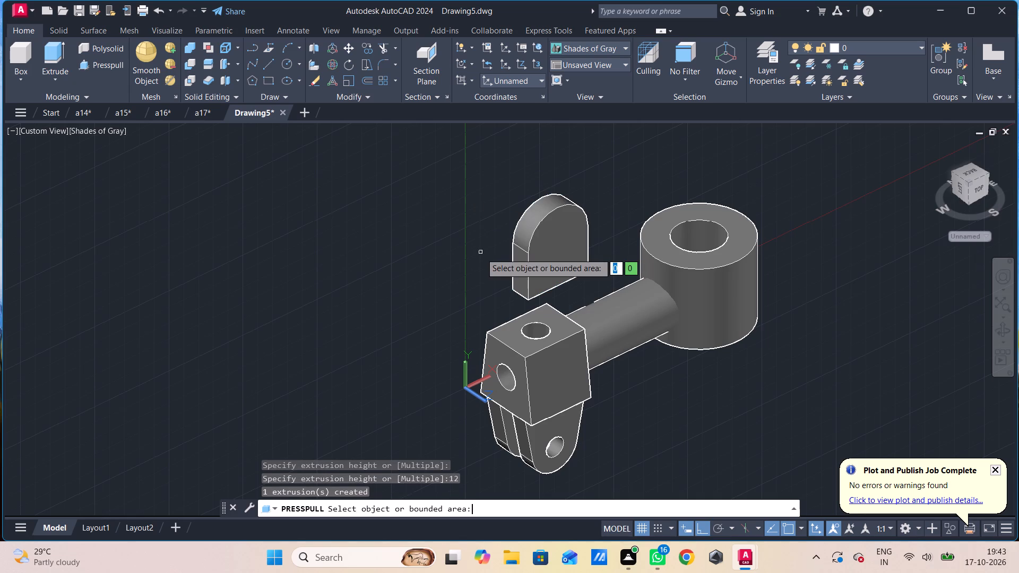
# Presspull the circular area on the lug through its full thickness to cut the round hole.
pyautogui.keyDown('shift'); pyautogui.moveTo(511, 292); pyautogui.dragTo(545, 303, button='middle'); pyautogui.keyUp('shift')
pyautogui.keyDown('shift'); pyautogui.moveTo(498, 276); pyautogui.dragTo(617, 279, button='middle'); pyautogui.keyUp('shift')
pyautogui.click(526, 310)
pyautogui.click(585, 294)
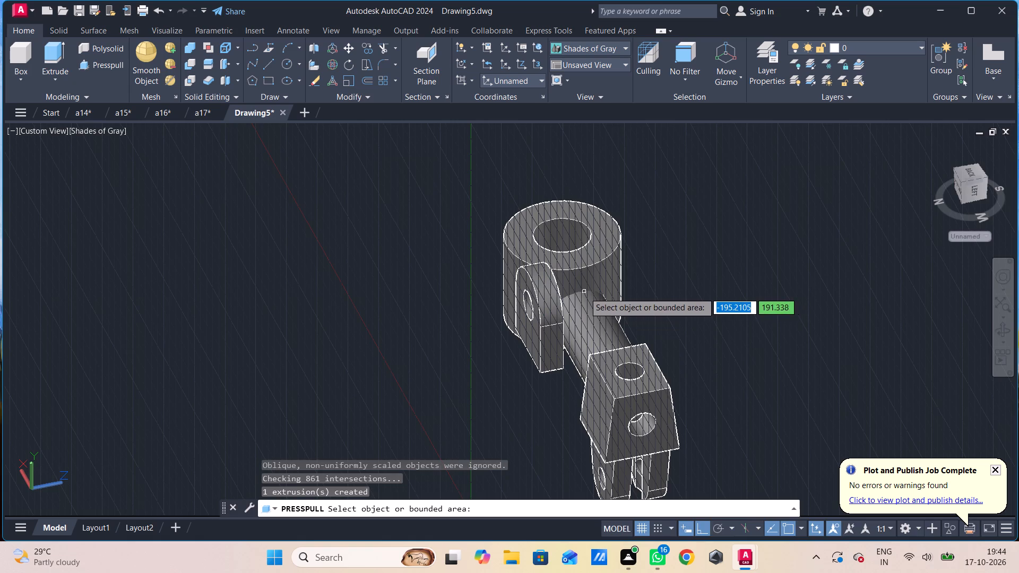
pyautogui.keyDown('shift'); pyautogui.moveTo(584, 292); pyautogui.dragTo(303, 274, button='middle'); pyautogui.keyUp('shift')
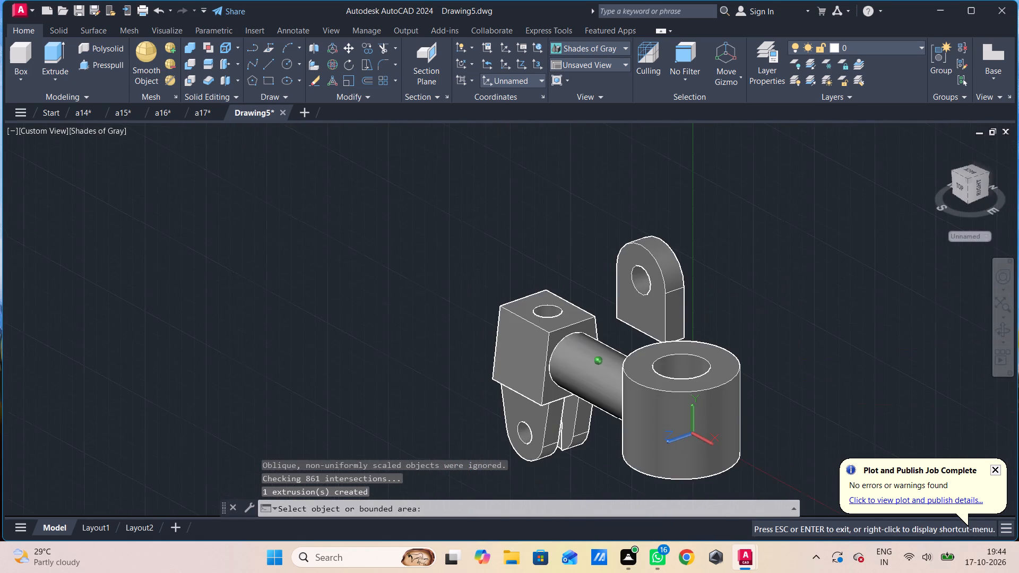
pyautogui.keyDown('shift'); pyautogui.moveTo(303, 274); pyautogui.dragTo(303, 273, button='middle'); pyautogui.keyUp('shift')
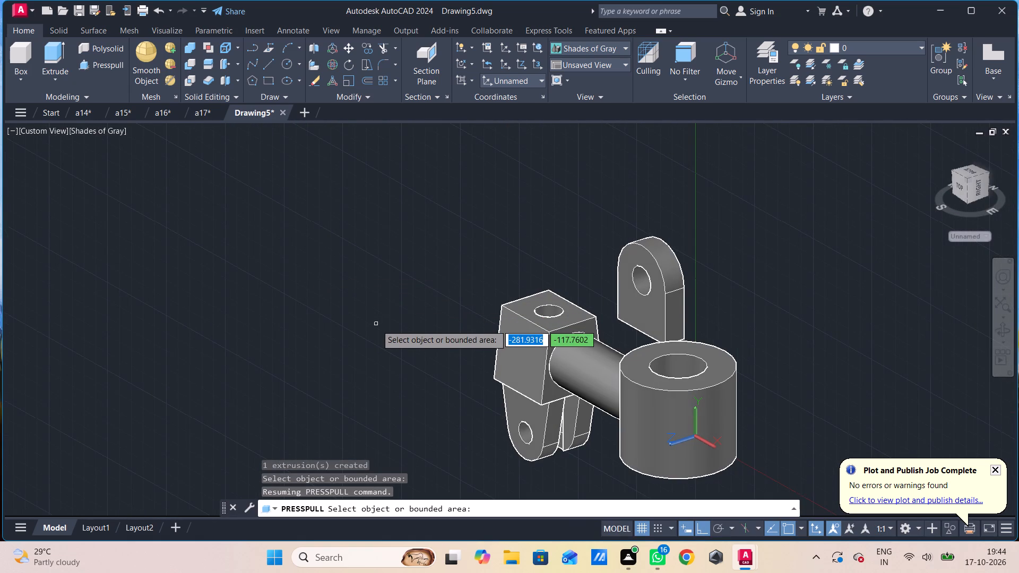
pyautogui.keyDown('shift'); pyautogui.moveTo(439, 337); pyautogui.dragTo(537, 337, button='middle'); pyautogui.keyUp('shift')
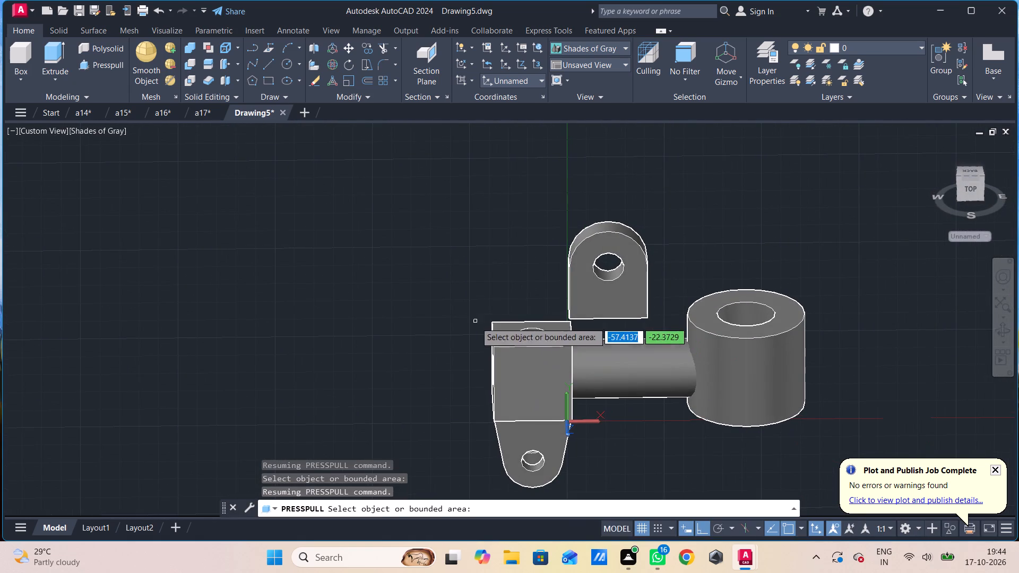
pyautogui.press('Escape')
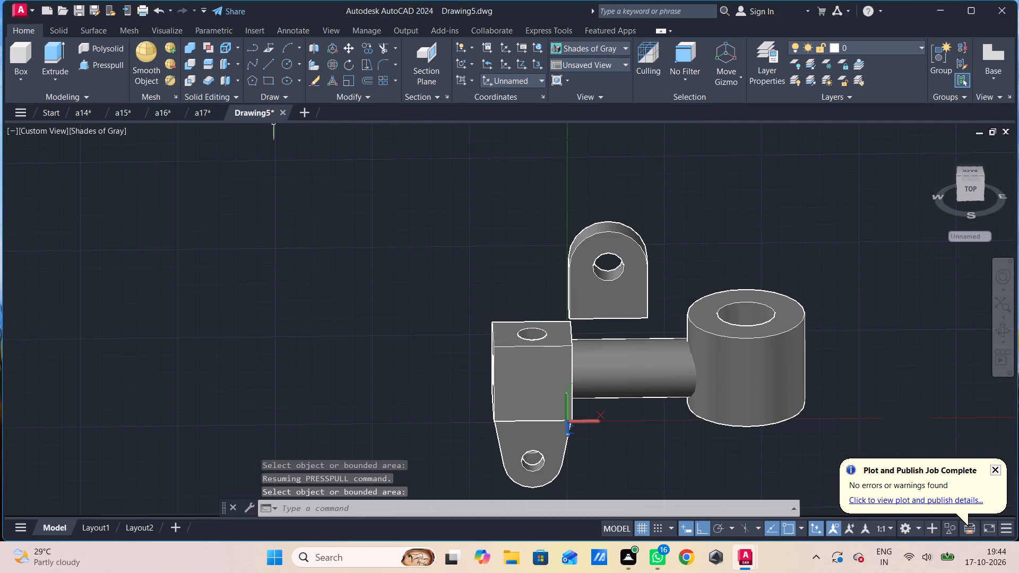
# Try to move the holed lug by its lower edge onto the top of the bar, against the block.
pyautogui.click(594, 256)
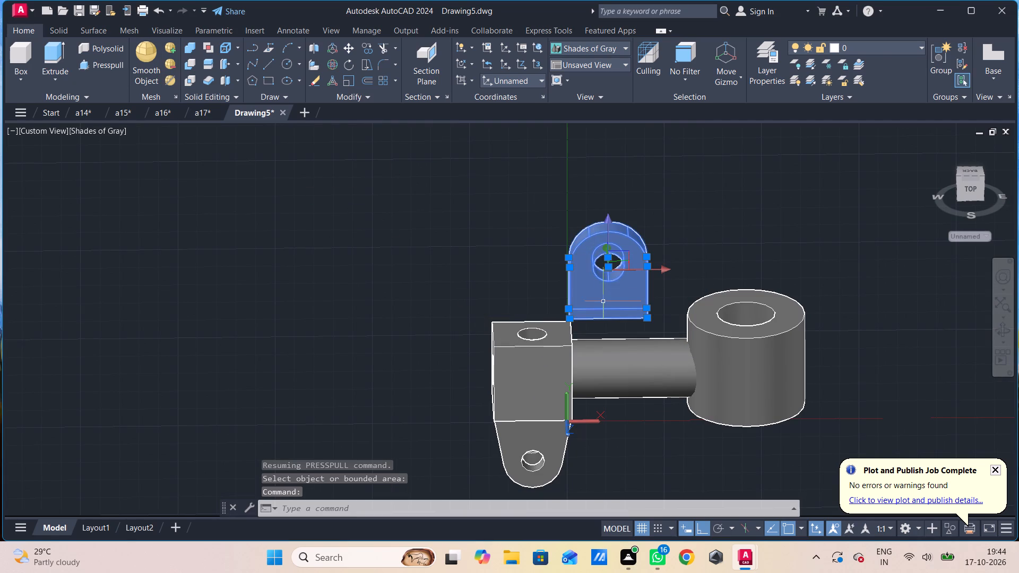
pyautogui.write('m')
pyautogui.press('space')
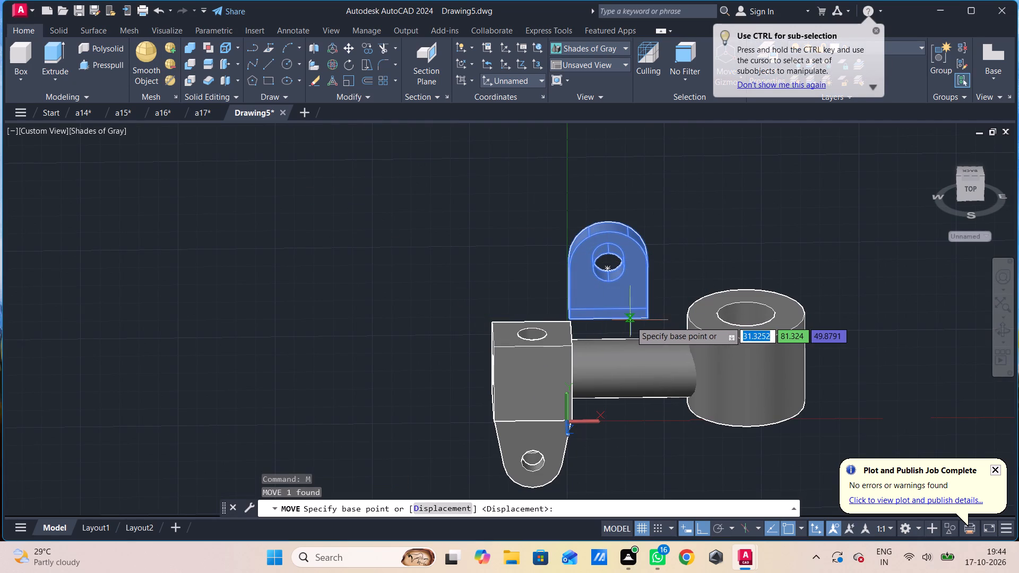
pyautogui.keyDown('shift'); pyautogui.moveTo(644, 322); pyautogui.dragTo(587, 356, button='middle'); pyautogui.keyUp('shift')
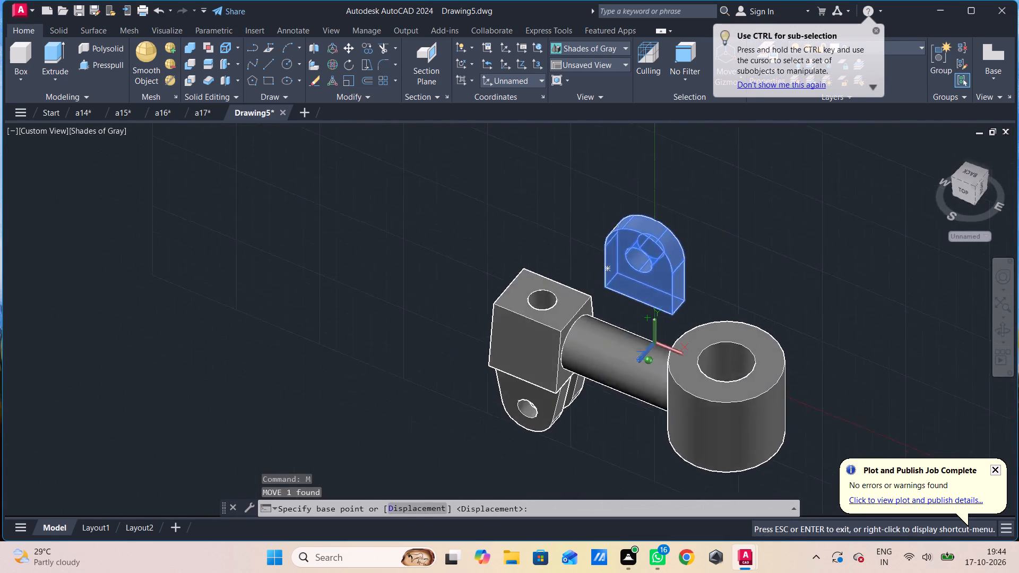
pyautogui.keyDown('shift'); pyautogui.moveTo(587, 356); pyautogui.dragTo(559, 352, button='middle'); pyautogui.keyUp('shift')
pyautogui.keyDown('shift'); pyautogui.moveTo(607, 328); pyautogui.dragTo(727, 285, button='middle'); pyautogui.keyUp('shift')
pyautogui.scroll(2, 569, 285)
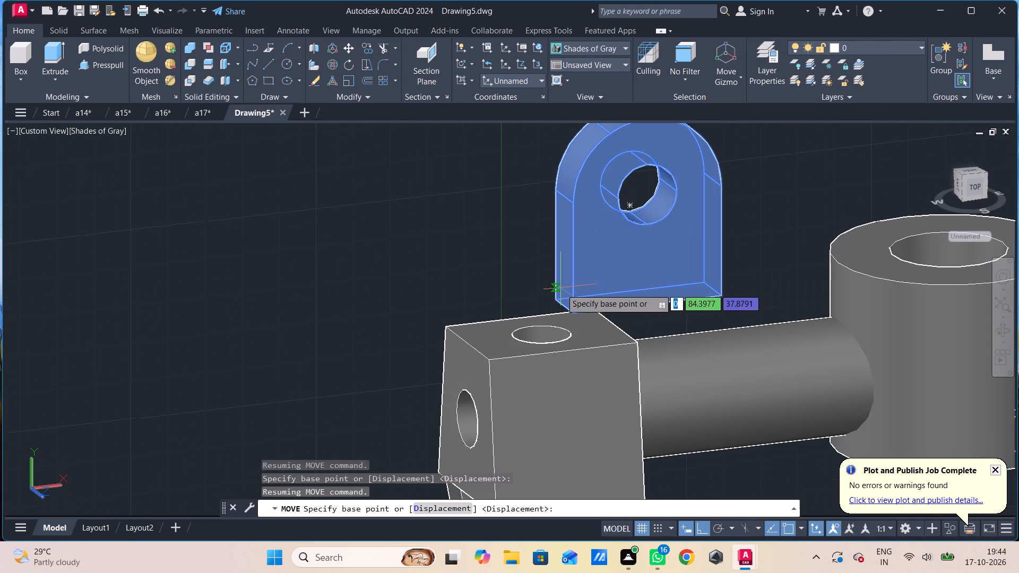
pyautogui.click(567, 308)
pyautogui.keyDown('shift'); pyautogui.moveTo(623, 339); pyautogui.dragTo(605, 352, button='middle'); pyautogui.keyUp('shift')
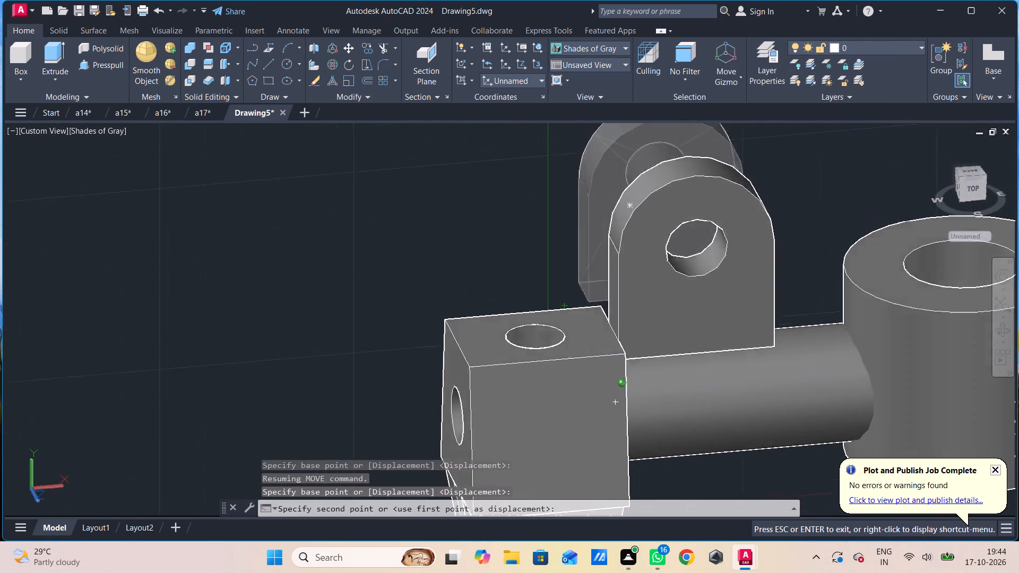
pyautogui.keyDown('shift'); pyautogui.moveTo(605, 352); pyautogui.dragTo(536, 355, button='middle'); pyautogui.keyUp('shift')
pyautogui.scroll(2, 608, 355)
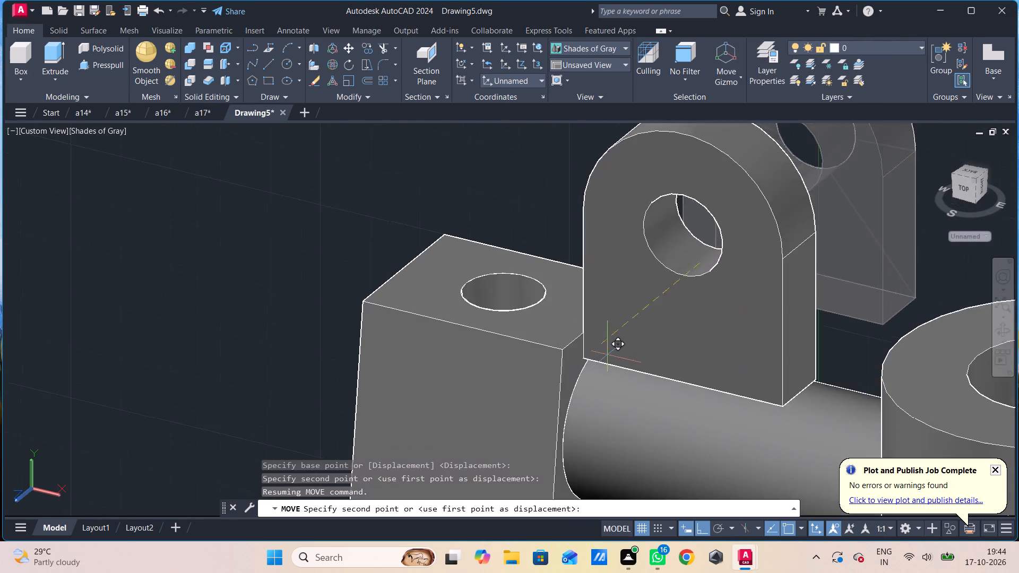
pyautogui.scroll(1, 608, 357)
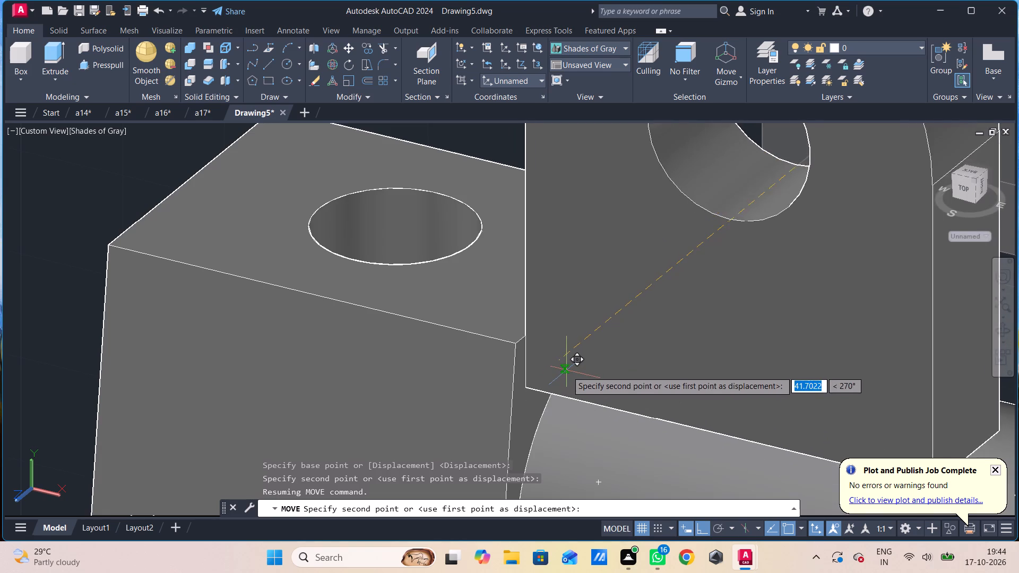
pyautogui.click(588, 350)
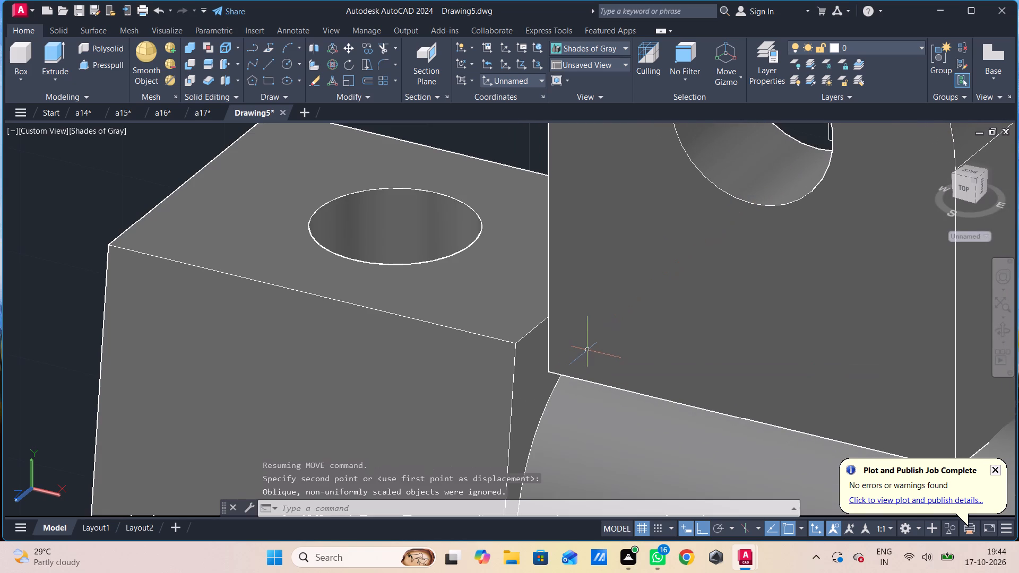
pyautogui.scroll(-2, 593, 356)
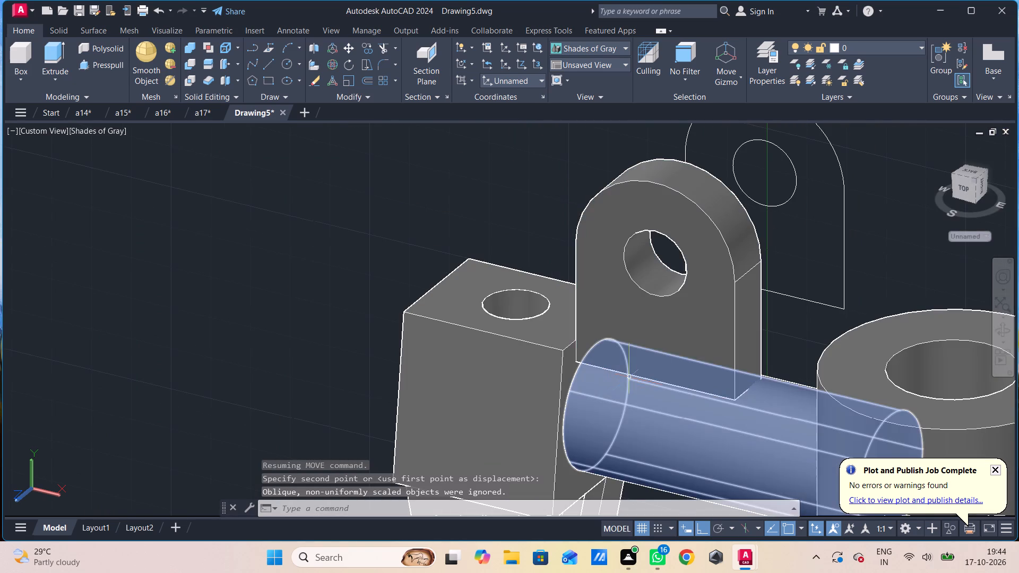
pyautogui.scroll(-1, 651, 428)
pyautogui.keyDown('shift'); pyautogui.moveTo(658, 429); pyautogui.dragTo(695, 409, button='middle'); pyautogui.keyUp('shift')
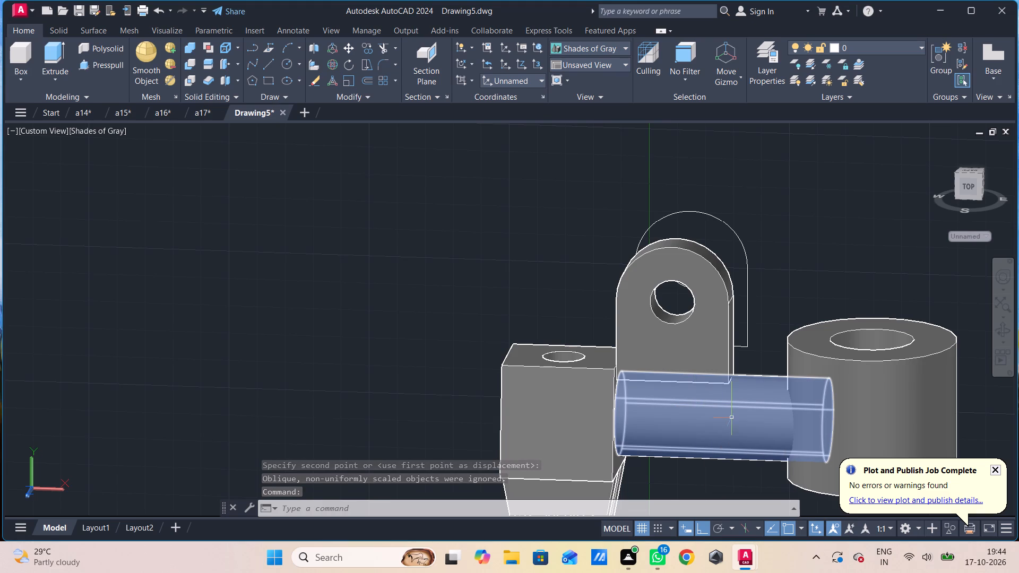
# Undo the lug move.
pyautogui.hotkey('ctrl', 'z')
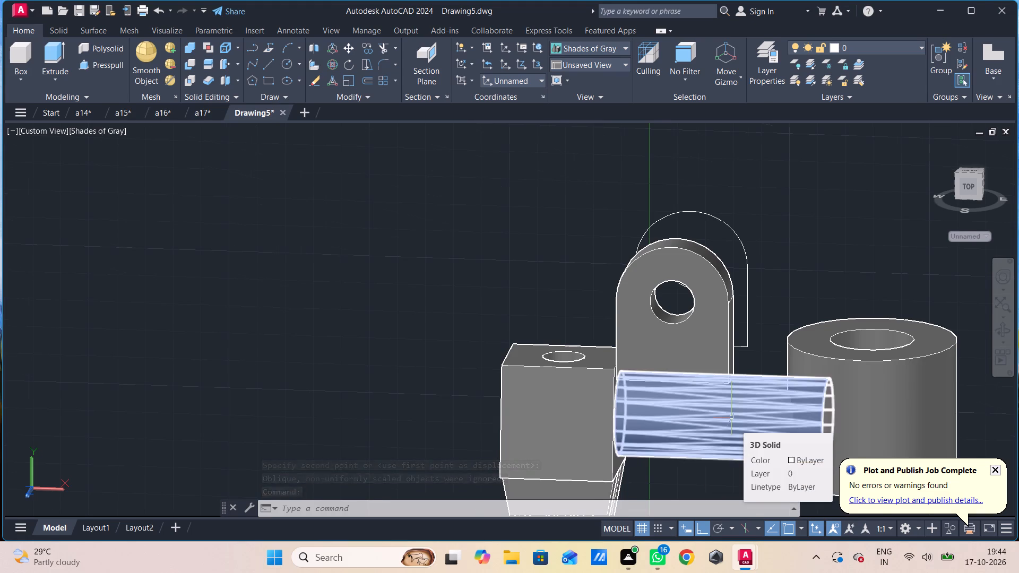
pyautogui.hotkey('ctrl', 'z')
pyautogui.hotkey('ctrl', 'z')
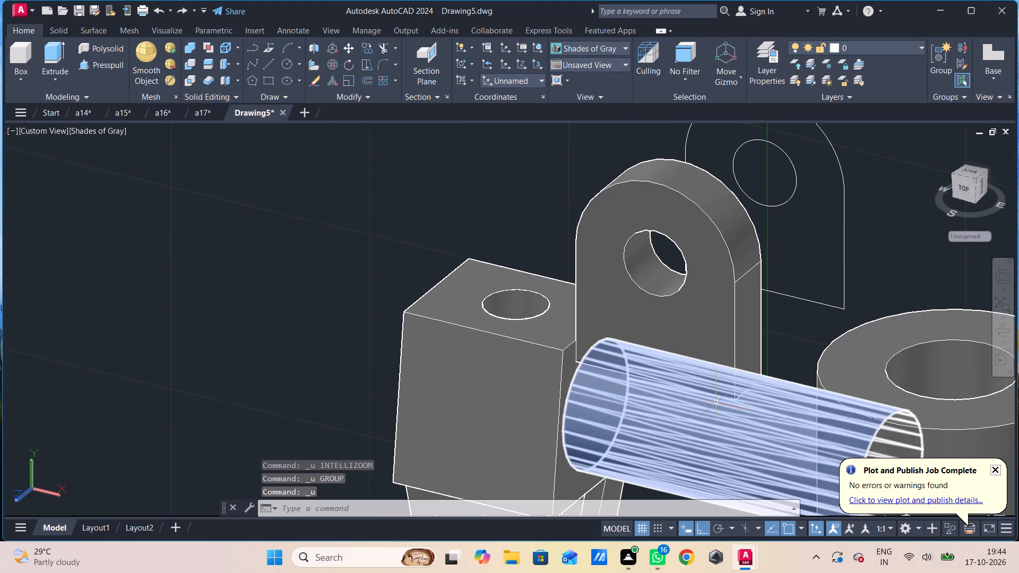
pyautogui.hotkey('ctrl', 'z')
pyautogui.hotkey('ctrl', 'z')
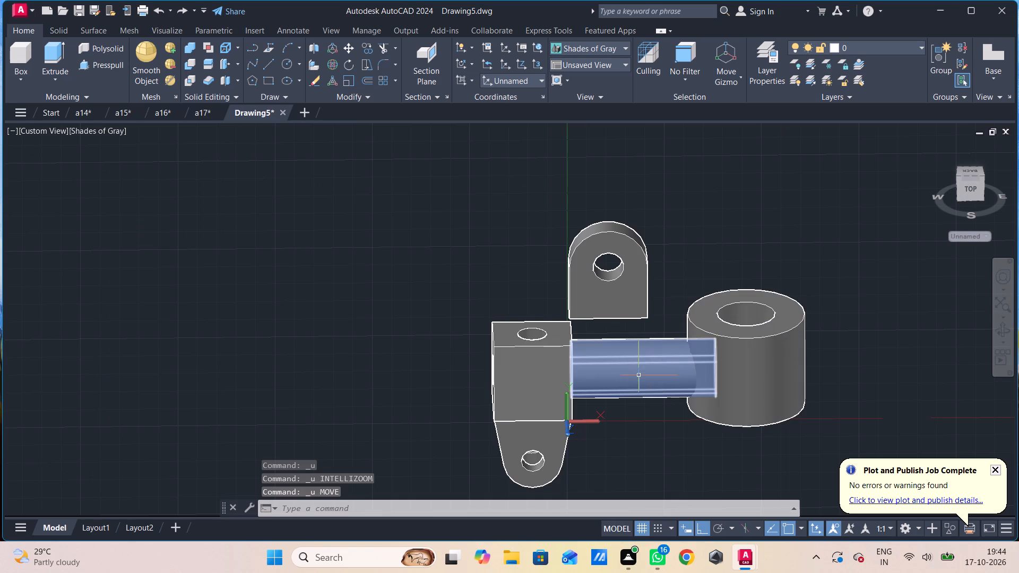
# Draw a 5-unit vertical line from the midpoint of the block's bar-side top edge down to the top of the bar.
pyautogui.press('l')
pyautogui.press('space')
pyautogui.keyDown('shift'); pyautogui.moveTo(622, 368); pyautogui.dragTo(567, 376, button='middle'); pyautogui.keyUp('shift')
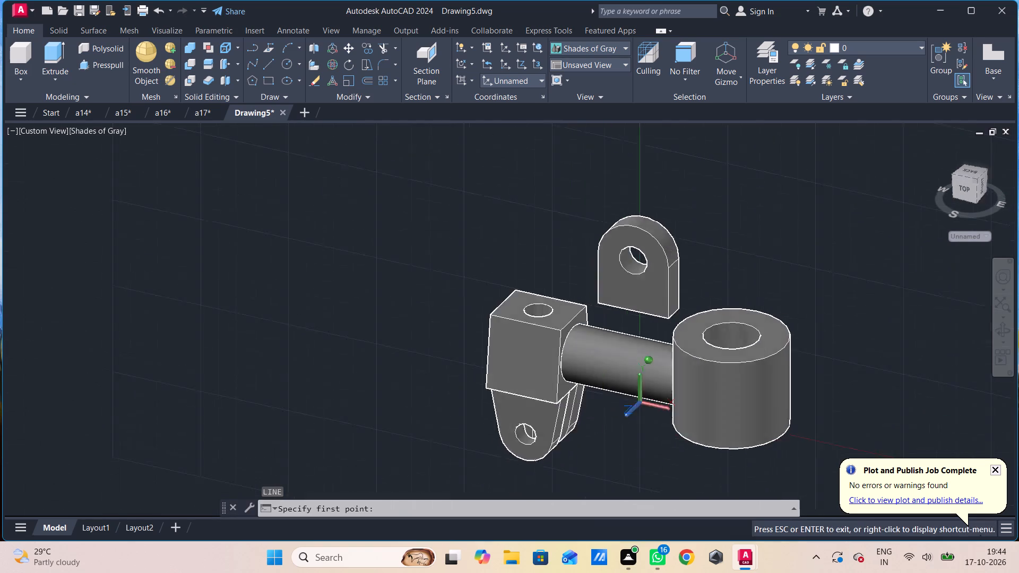
pyautogui.keyDown('shift'); pyautogui.moveTo(567, 376); pyautogui.dragTo(546, 383, button='middle'); pyautogui.keyUp('shift')
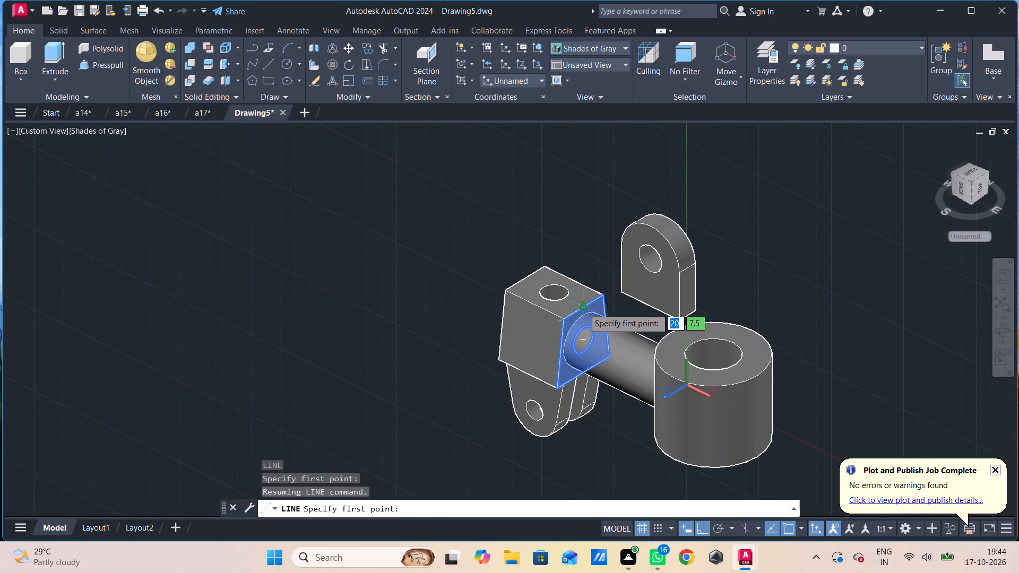
pyautogui.click(583, 308)
pyautogui.scroll(3, 588, 319)
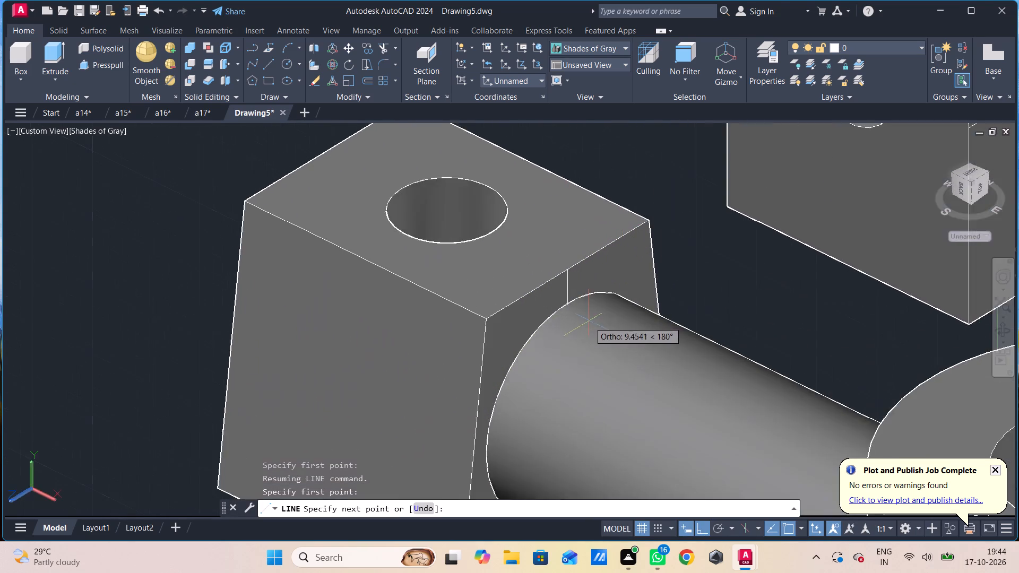
pyautogui.scroll(3, 589, 322)
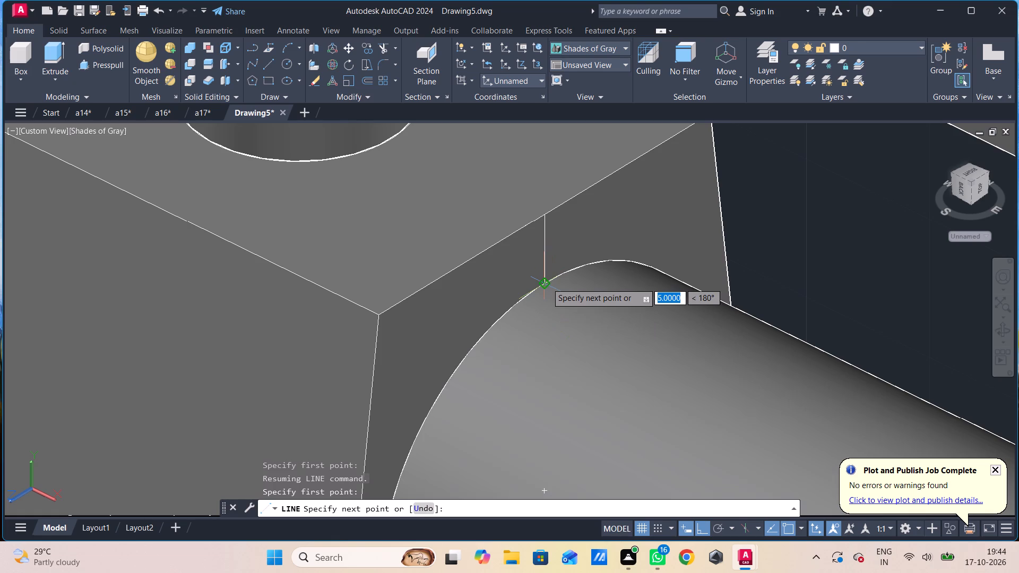
pyautogui.click(547, 283)
pyautogui.press('Escape')
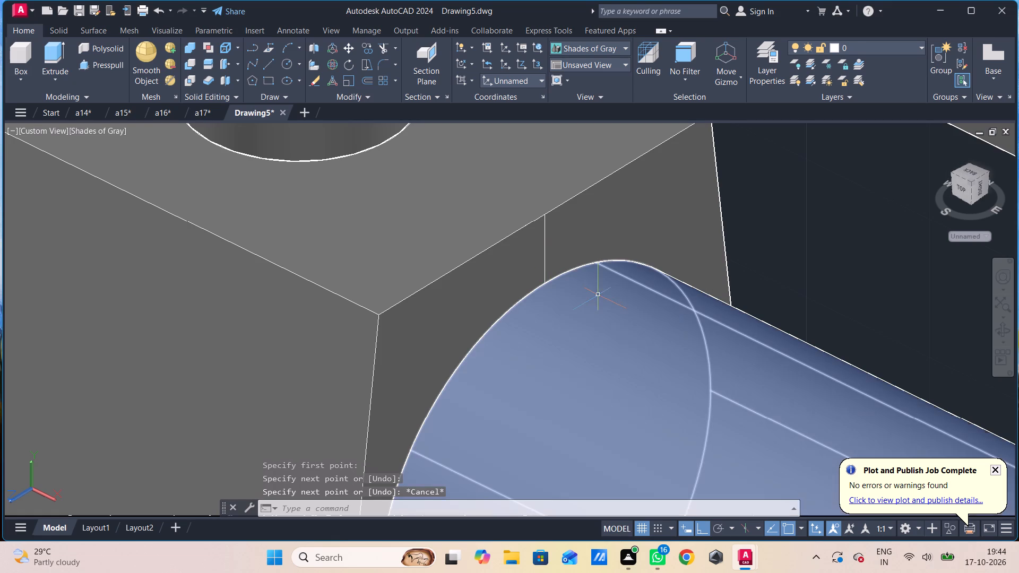
# Move the holed lug from the midpoint of its block-side bottom edge to the point where the block face meets the bar's top.
pyautogui.scroll(-2, 609, 284)
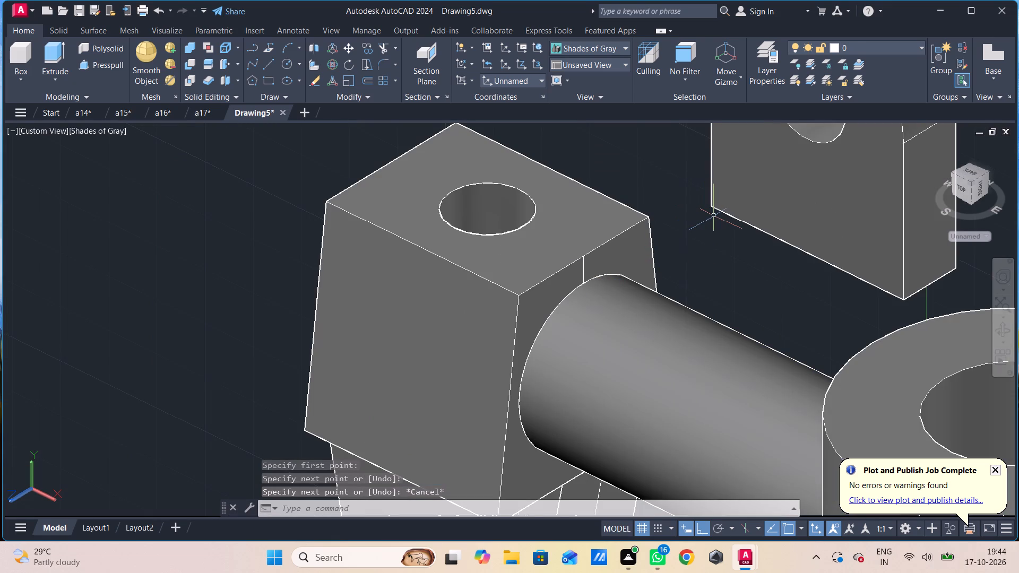
pyautogui.keyDown('shift'); pyautogui.moveTo(714, 216); pyautogui.dragTo(783, 213, button='middle'); pyautogui.keyUp('shift')
pyautogui.scroll(-1, 730, 192)
pyautogui.moveTo(730, 192); pyautogui.dragTo(720, 296, button='middle')
pyautogui.keyDown('shift'); pyautogui.moveTo(710, 271); pyautogui.dragTo(730, 262, button='middle'); pyautogui.keyUp('shift')
pyautogui.click(612, 249)
pyautogui.click(629, 248)
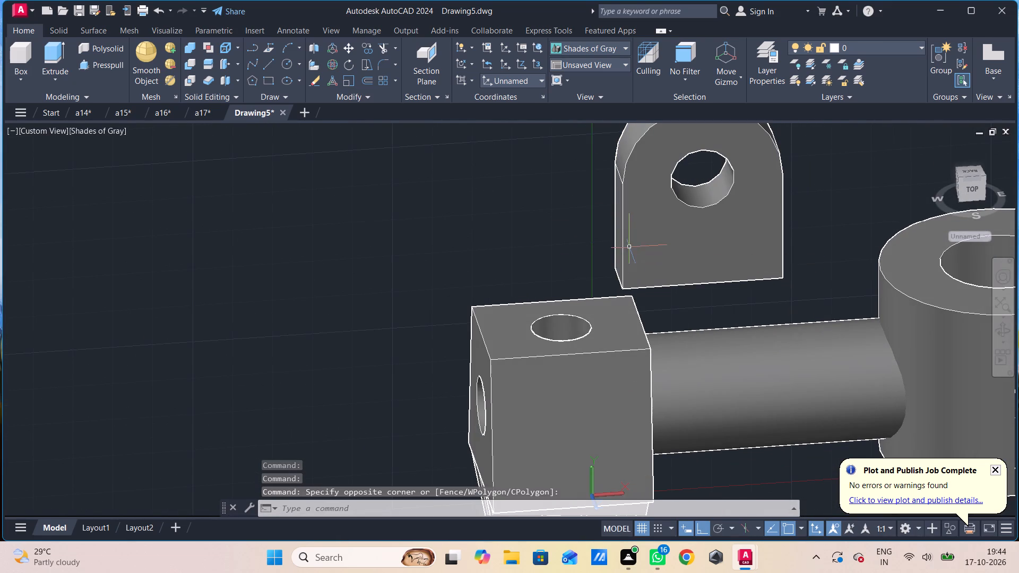
pyautogui.click(630, 256)
pyautogui.write('m')
pyautogui.press('space')
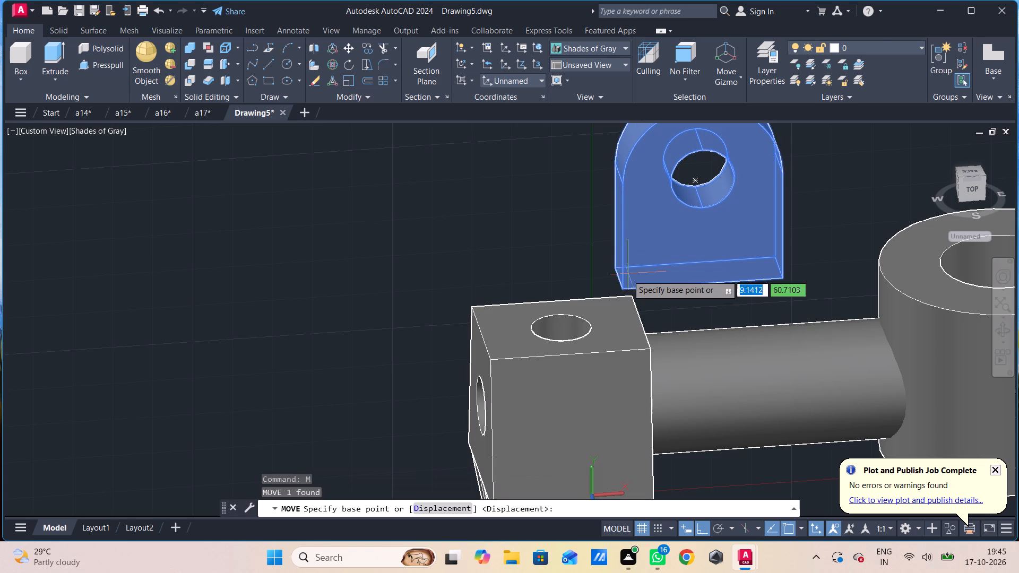
pyautogui.click(622, 279)
pyautogui.keyDown('shift'); pyautogui.moveTo(680, 319); pyautogui.dragTo(661, 331, button='middle'); pyautogui.keyUp('shift')
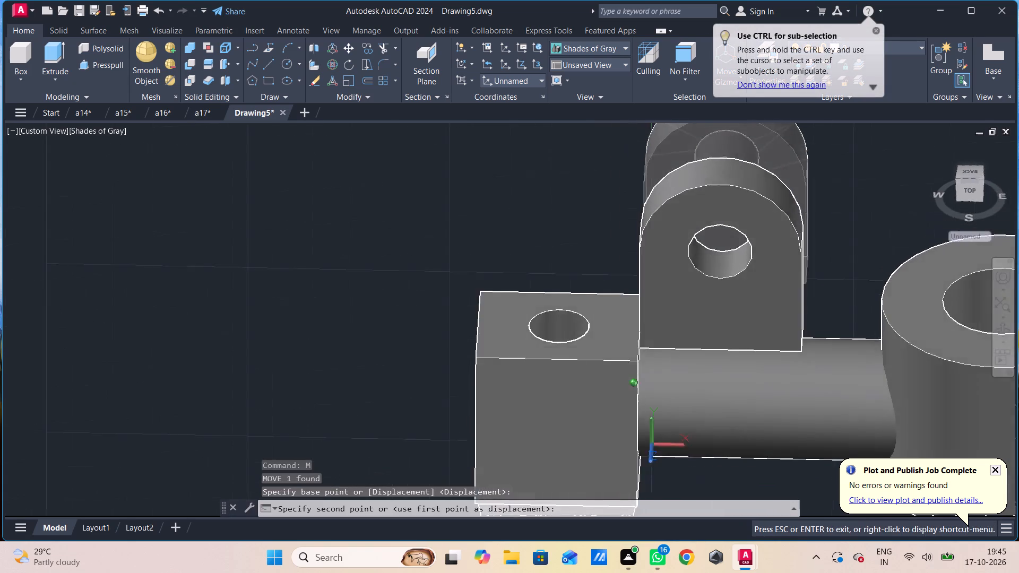
pyautogui.keyDown('shift'); pyautogui.moveTo(661, 331); pyautogui.dragTo(623, 337, button='middle'); pyautogui.keyUp('shift')
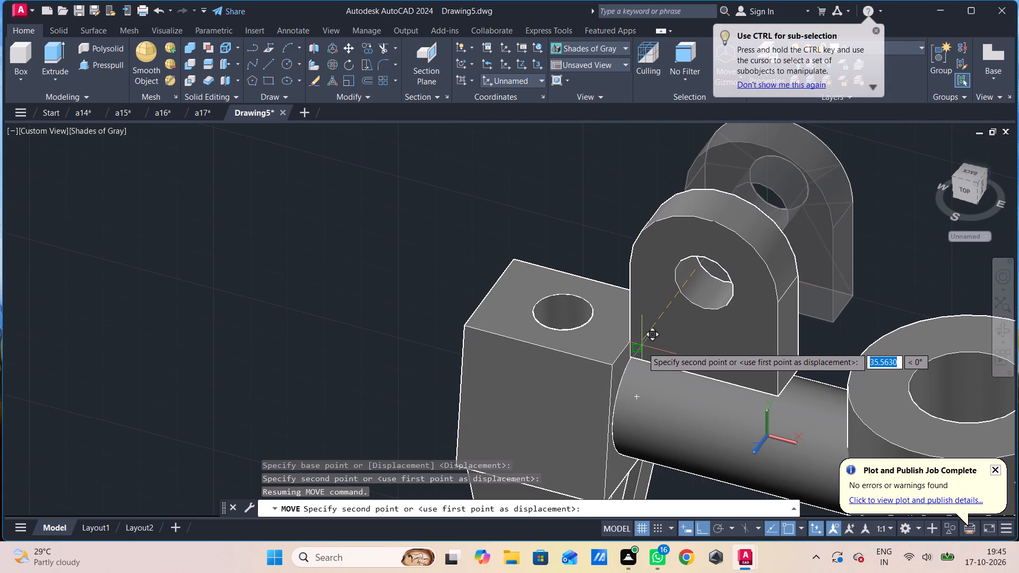
pyautogui.scroll(4, 641, 350)
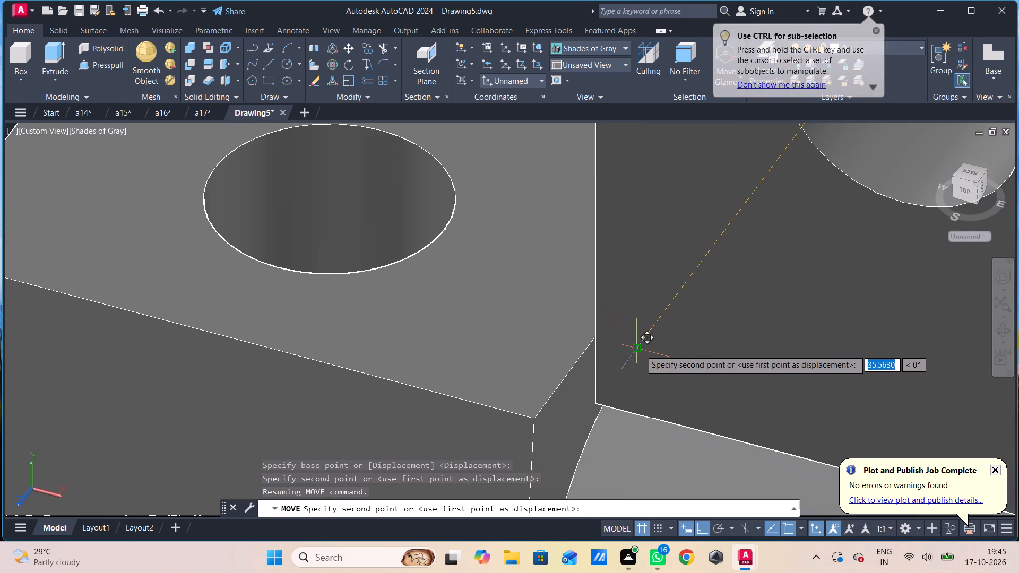
pyautogui.click(638, 353)
# Delete the leftover lug outline and circle behind the moved lug.
pyautogui.scroll(-1, 645, 375)
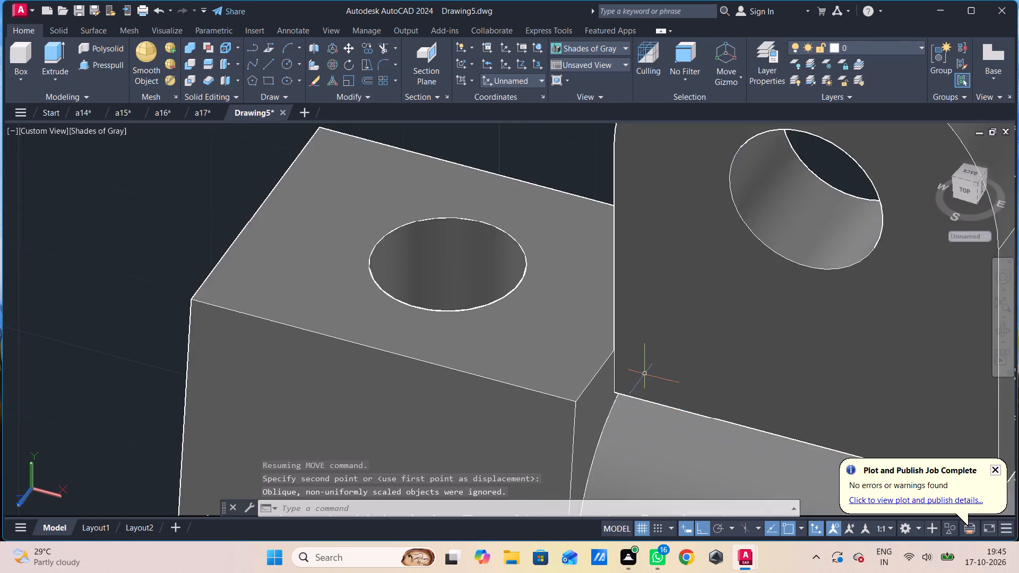
pyautogui.scroll(-1, 645, 375)
pyautogui.keyDown('shift'); pyautogui.moveTo(646, 372); pyautogui.dragTo(680, 378, button='middle'); pyautogui.keyUp('shift')
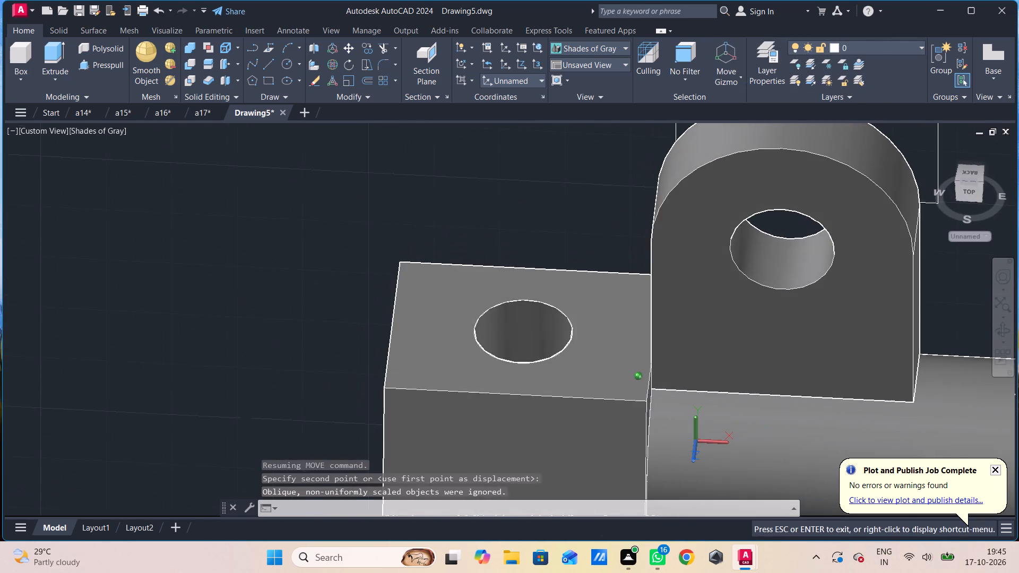
pyautogui.scroll(-2, 680, 378)
pyautogui.moveTo(680, 379); pyautogui.dragTo(666, 359, button='middle')
pyautogui.click(708, 183)
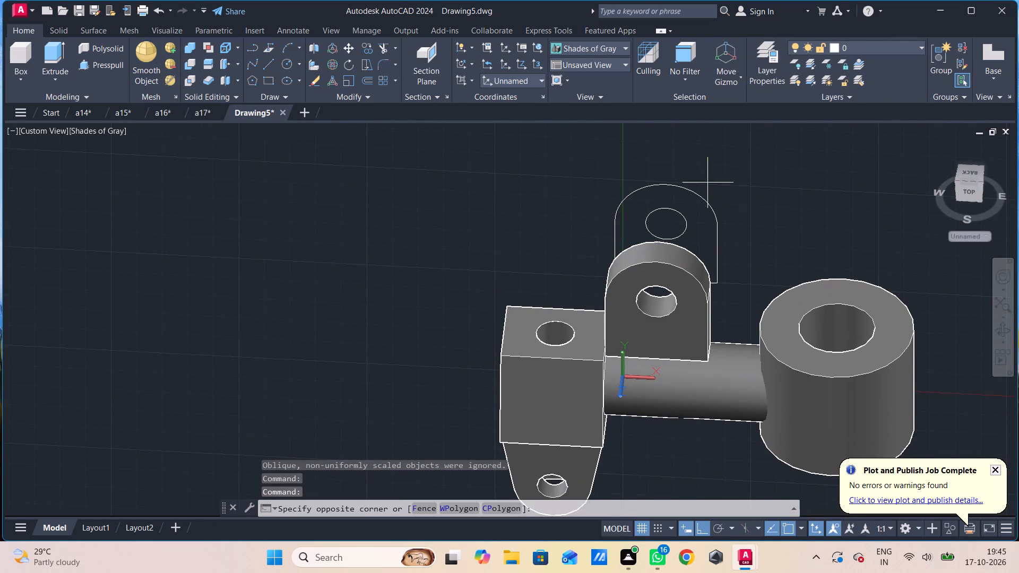
pyautogui.click(642, 221)
pyautogui.press('Delete')
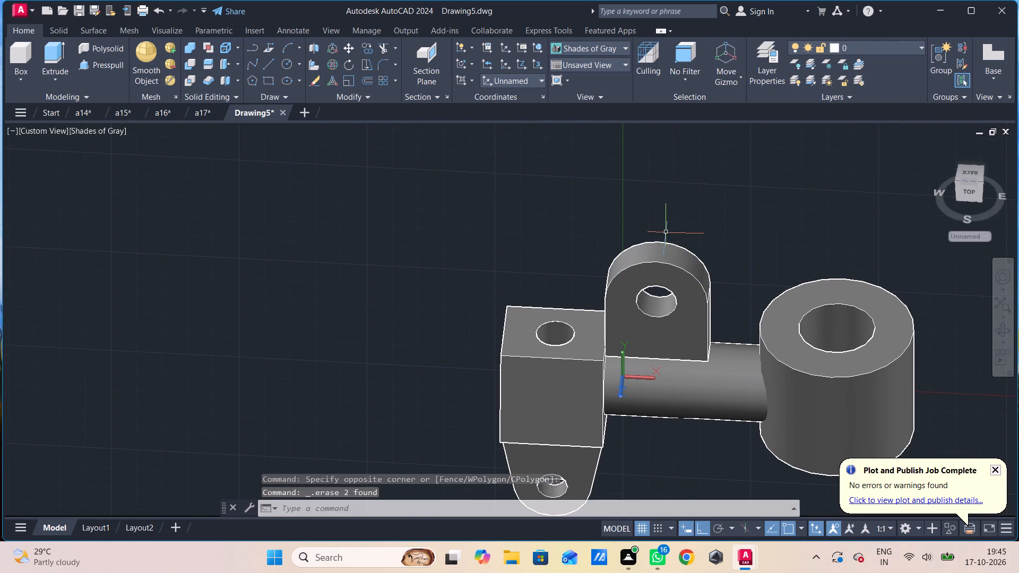
# Union the block, round-ended plates, bar, hollow cylinder and holed lug into one solid.
pyautogui.scroll(-1, 671, 240)
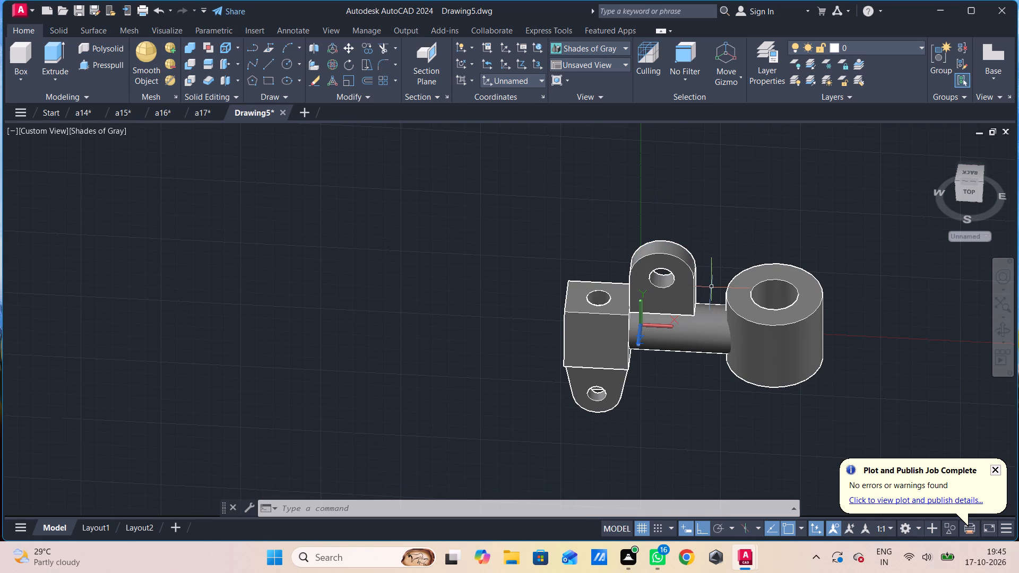
pyautogui.click(819, 198)
pyautogui.click(497, 432)
pyautogui.write('uni')
pyautogui.press('space')
pyautogui.moveTo(834, 171); pyautogui.dragTo(843, 179)
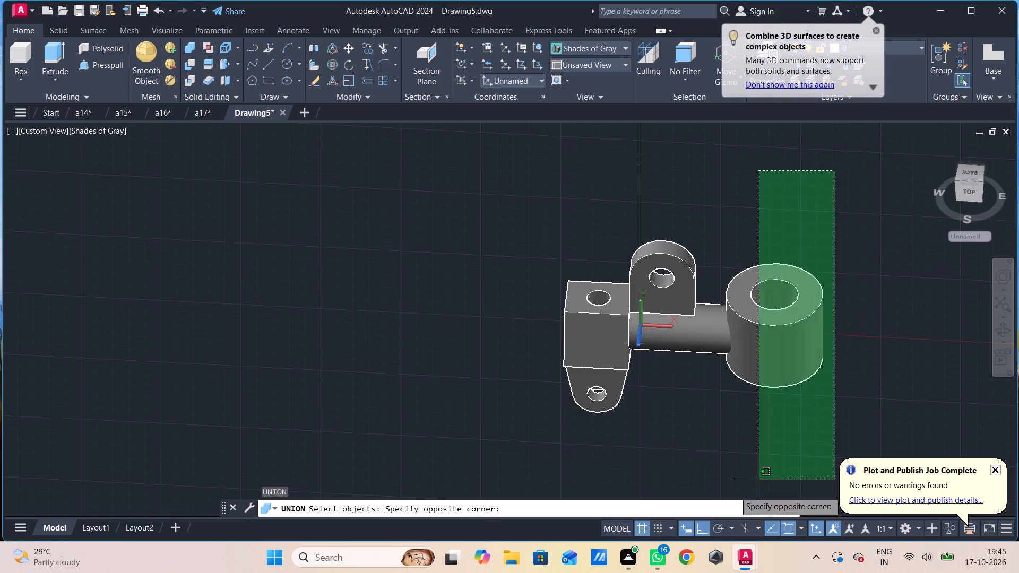
pyautogui.click(466, 469)
pyautogui.press('Return')
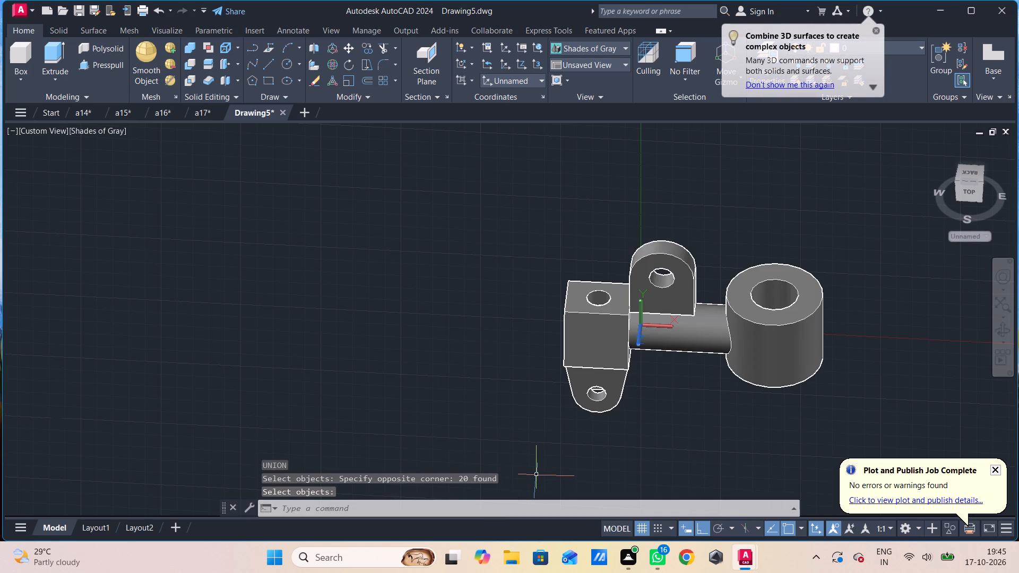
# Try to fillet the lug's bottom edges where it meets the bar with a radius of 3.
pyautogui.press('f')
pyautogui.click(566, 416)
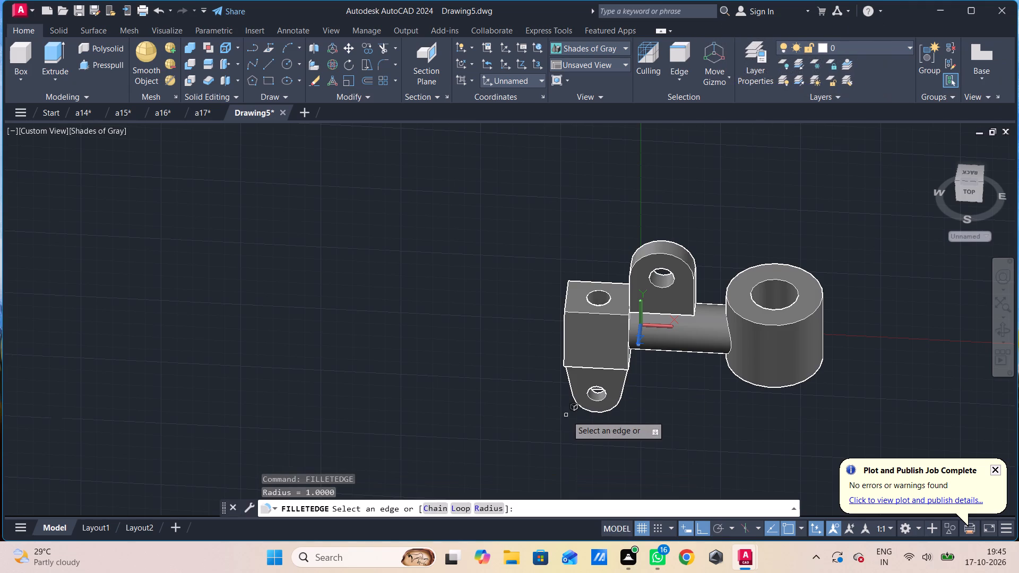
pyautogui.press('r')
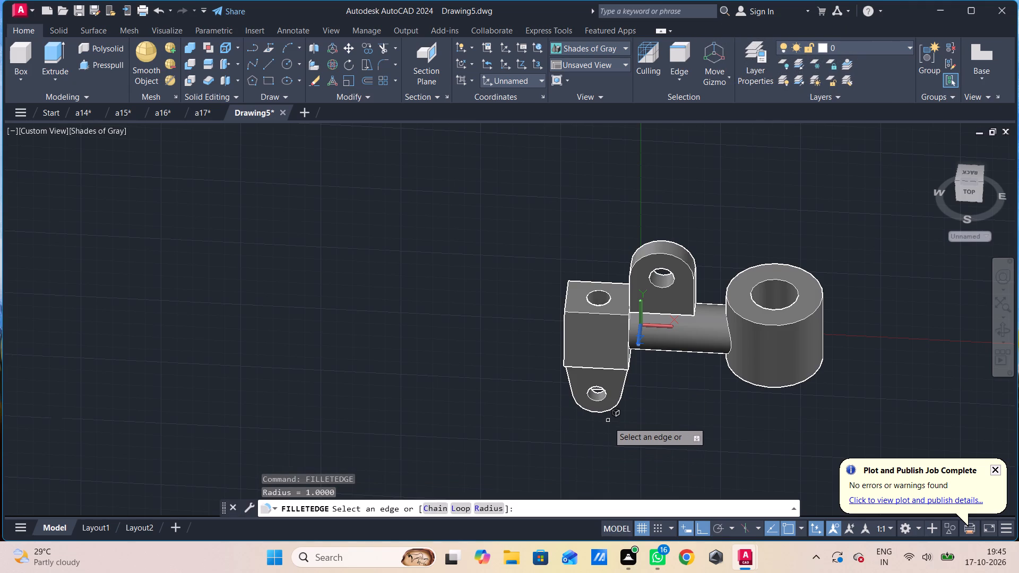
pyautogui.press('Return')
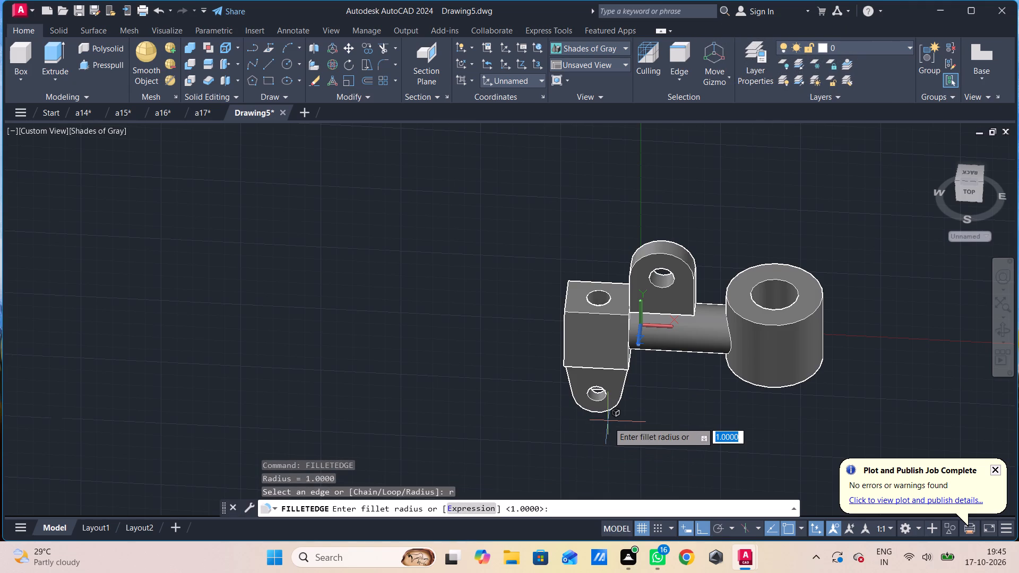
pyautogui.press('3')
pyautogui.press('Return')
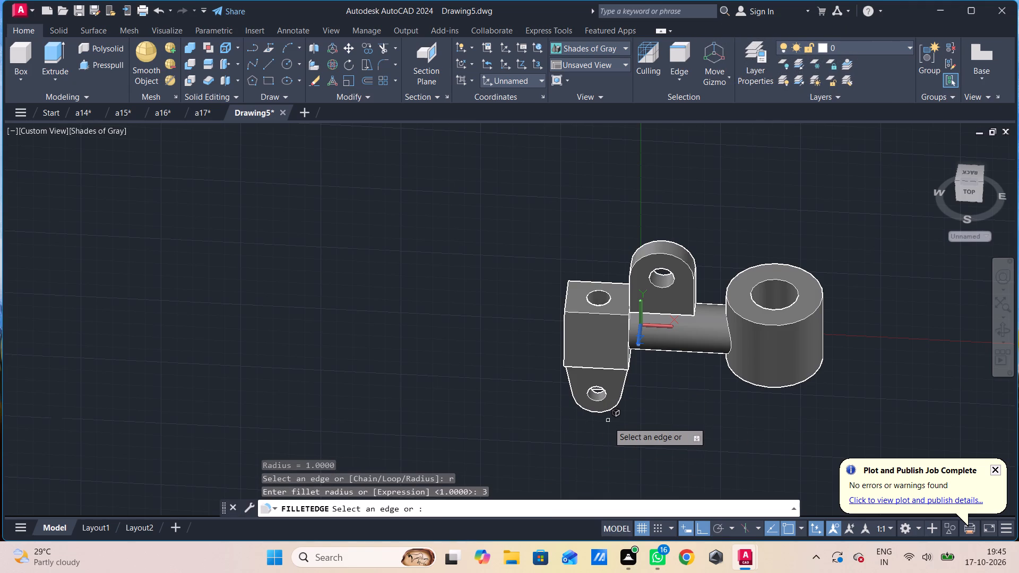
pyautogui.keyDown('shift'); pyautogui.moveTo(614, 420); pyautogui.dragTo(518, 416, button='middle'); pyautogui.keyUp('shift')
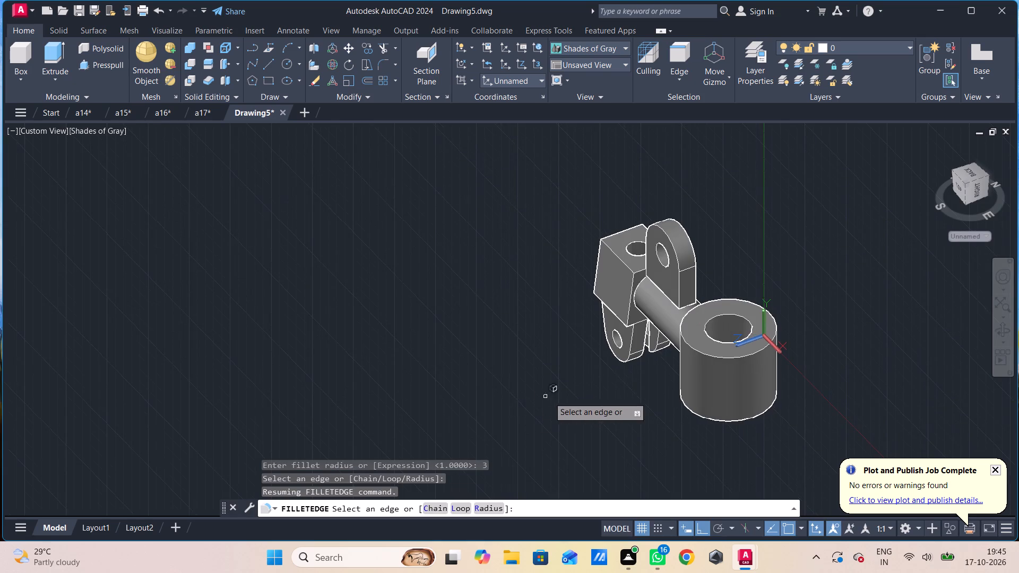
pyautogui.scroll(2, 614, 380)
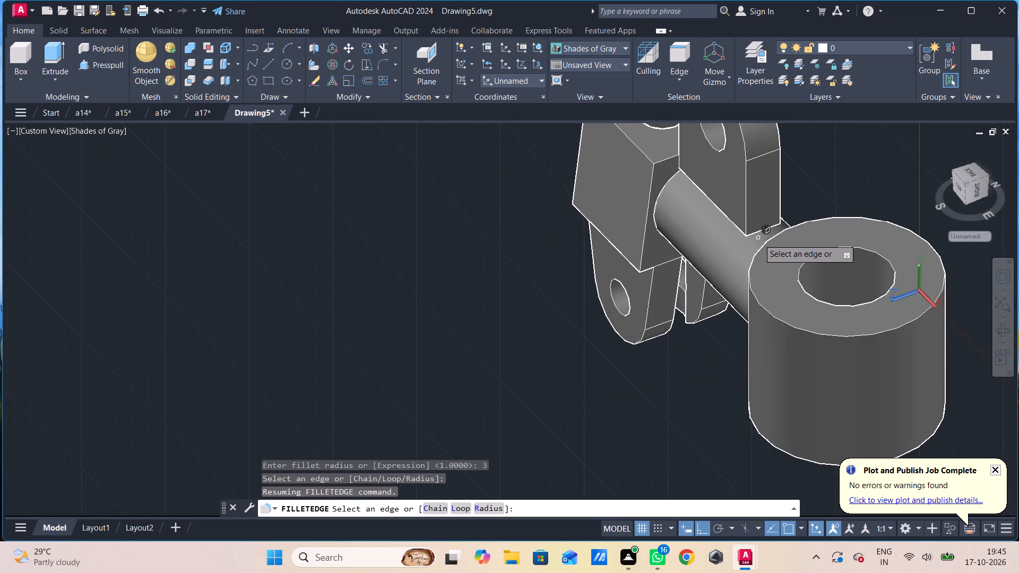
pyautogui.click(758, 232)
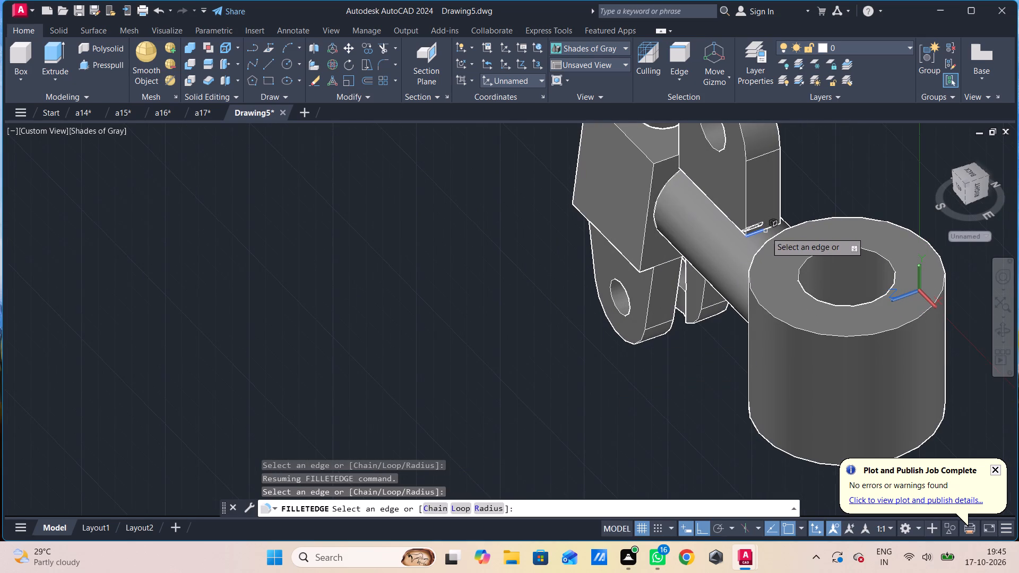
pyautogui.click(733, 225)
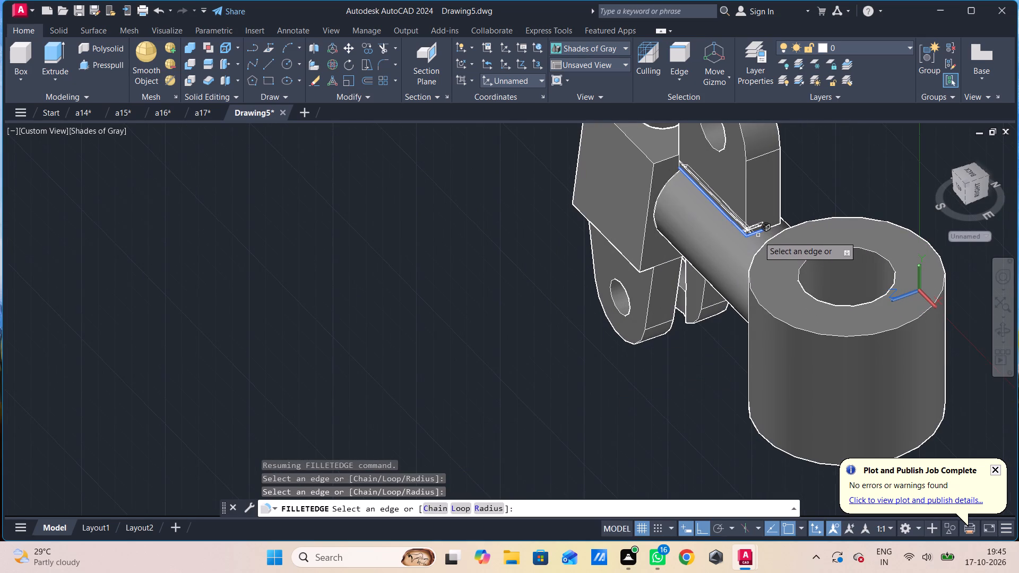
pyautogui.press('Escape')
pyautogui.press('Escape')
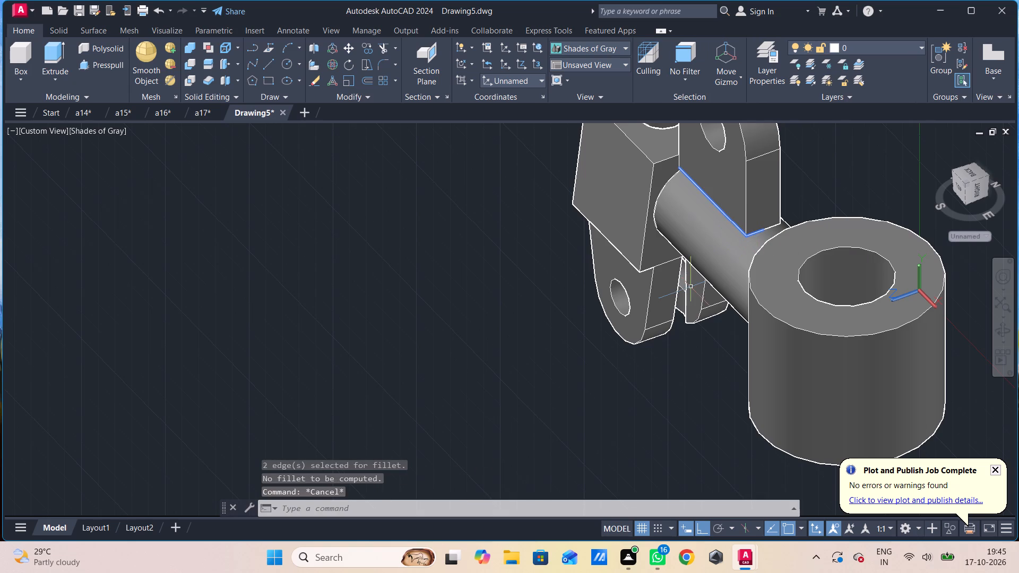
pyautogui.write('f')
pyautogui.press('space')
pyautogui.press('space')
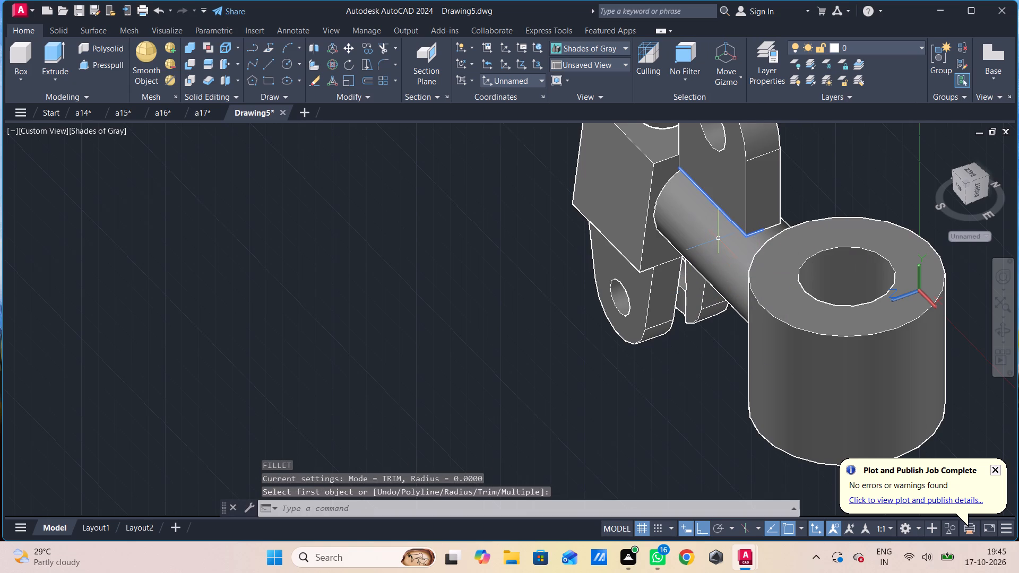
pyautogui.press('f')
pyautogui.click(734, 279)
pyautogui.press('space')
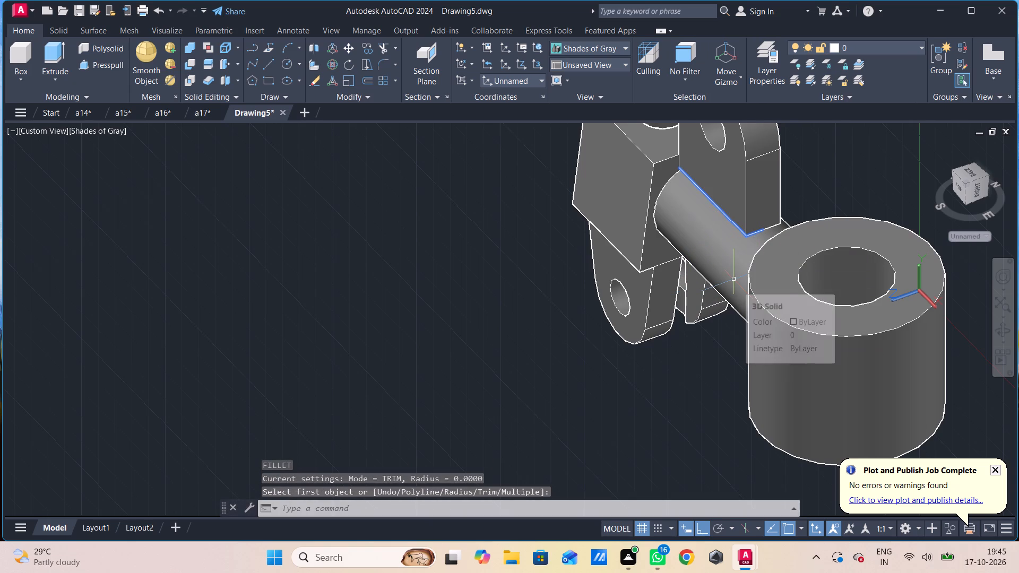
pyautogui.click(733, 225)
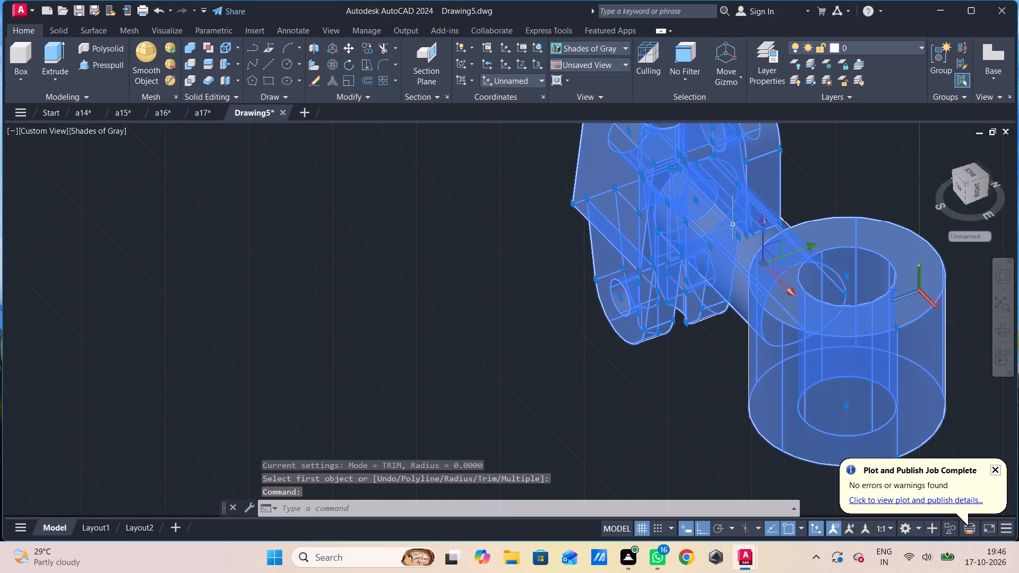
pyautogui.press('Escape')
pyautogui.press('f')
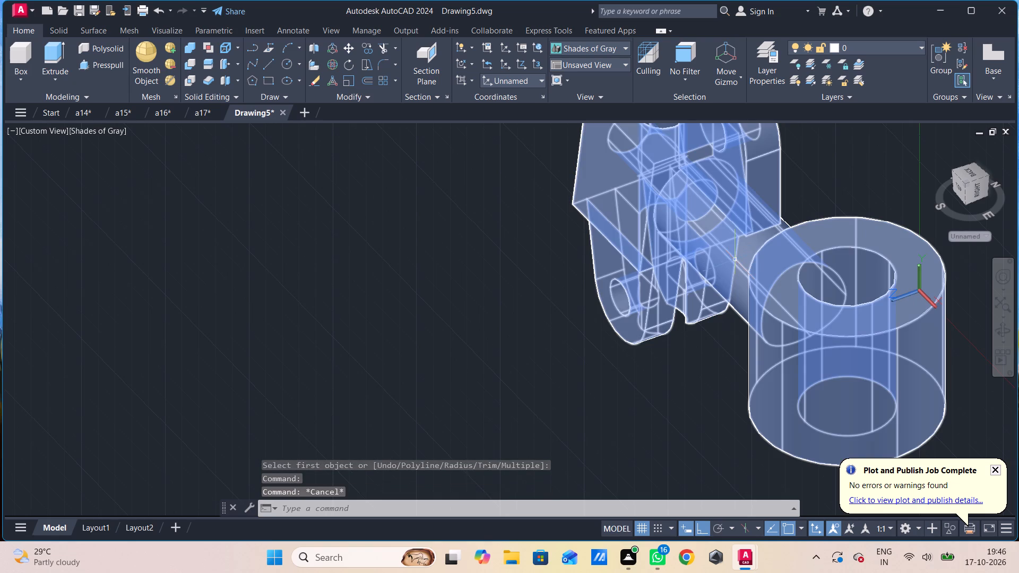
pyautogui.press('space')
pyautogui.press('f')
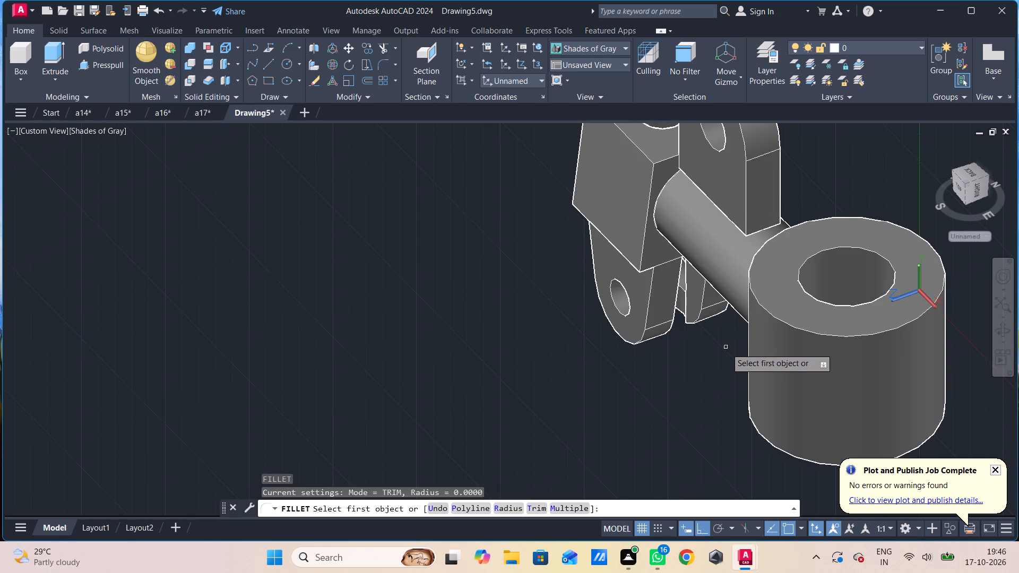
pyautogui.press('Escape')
# Fillet the long bottom edge of one lug face, where it meets the bar, with radius 1.
pyautogui.press('f')
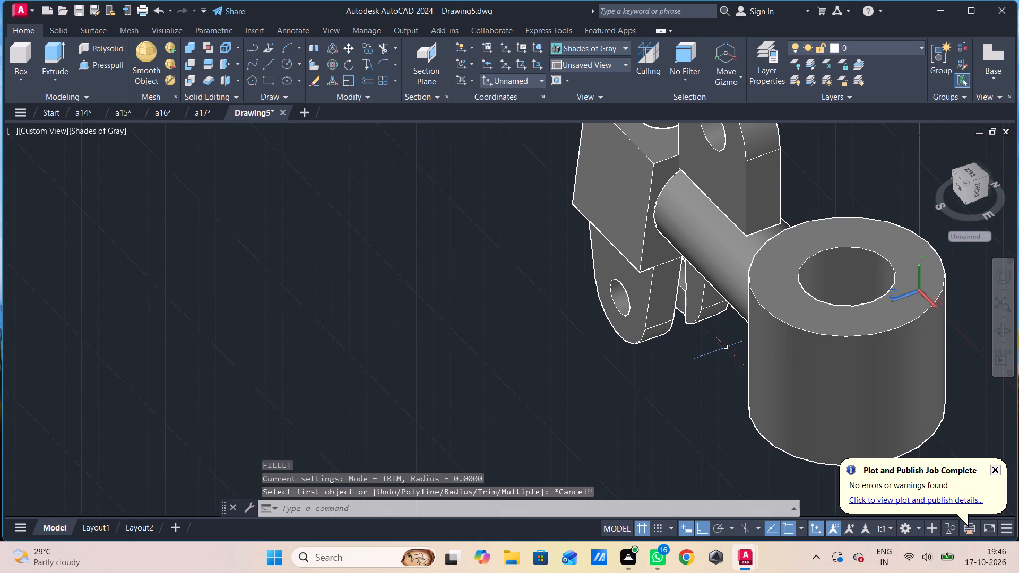
pyautogui.click(745, 386)
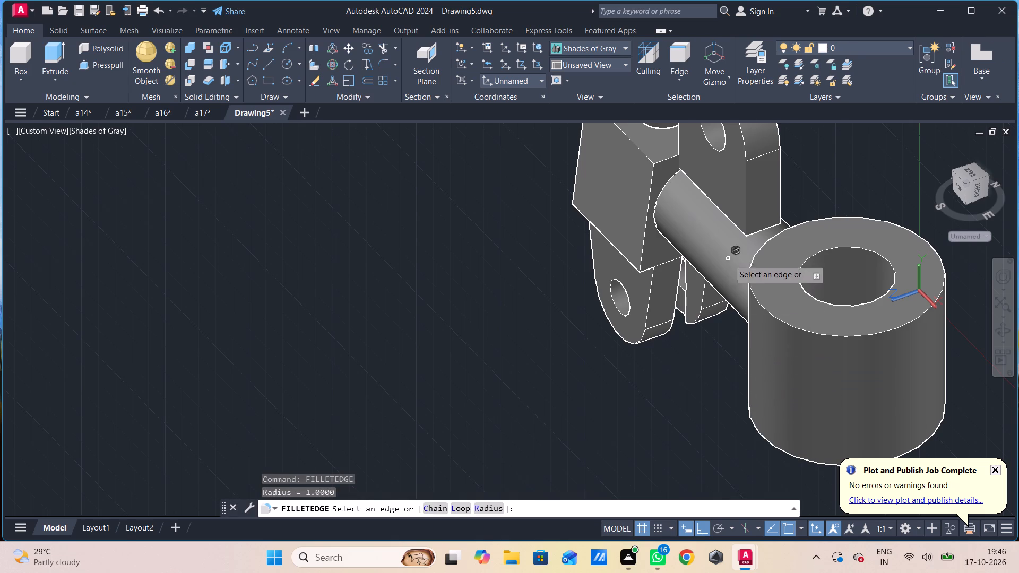
pyautogui.click(730, 220)
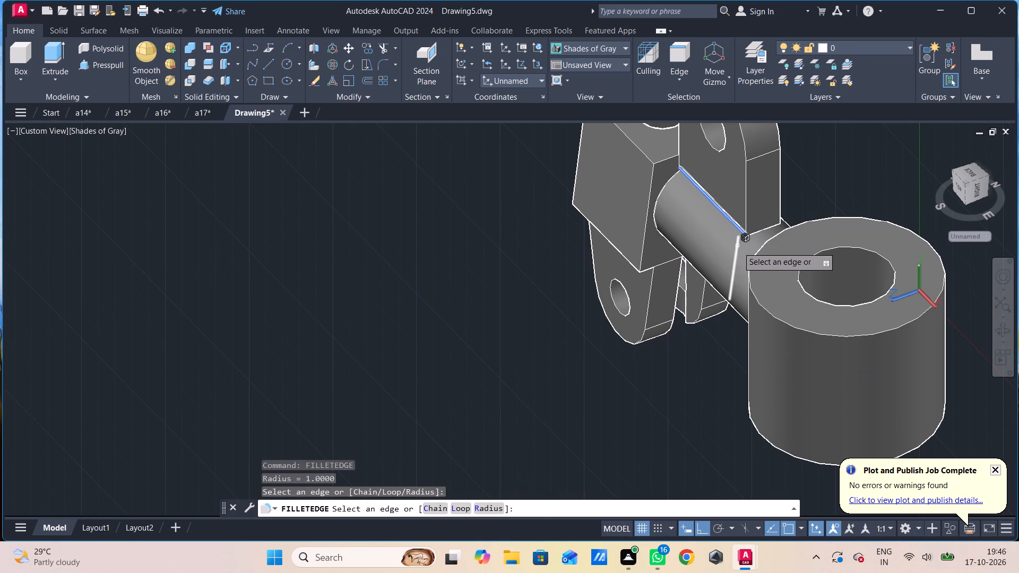
pyautogui.press('space')
pyautogui.press('space')
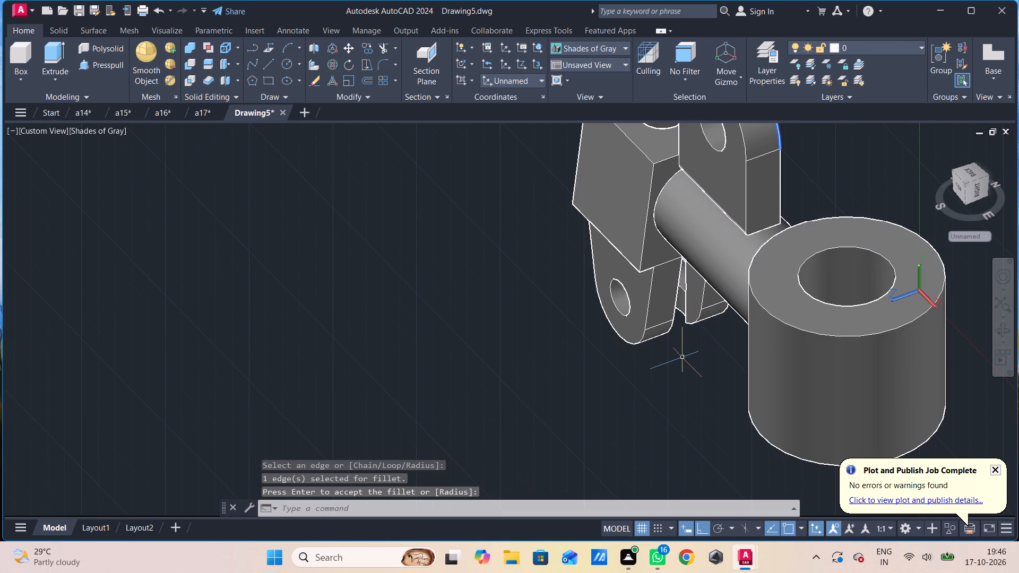
# Fillet the long bottom edge on the opposite lug face, along the bar, with radius 2.
pyautogui.keyDown('shift'); pyautogui.moveTo(736, 249); pyautogui.dragTo(733, 255, button='middle'); pyautogui.keyUp('shift')
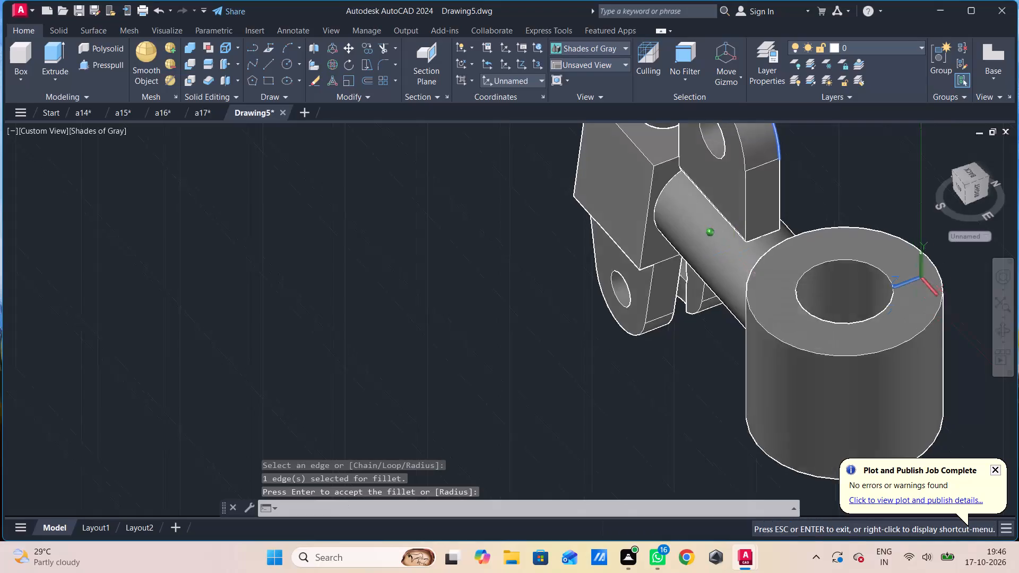
pyautogui.keyDown('shift'); pyautogui.moveTo(733, 255); pyautogui.dragTo(563, 258, button='middle'); pyautogui.keyUp('shift')
pyautogui.press('space')
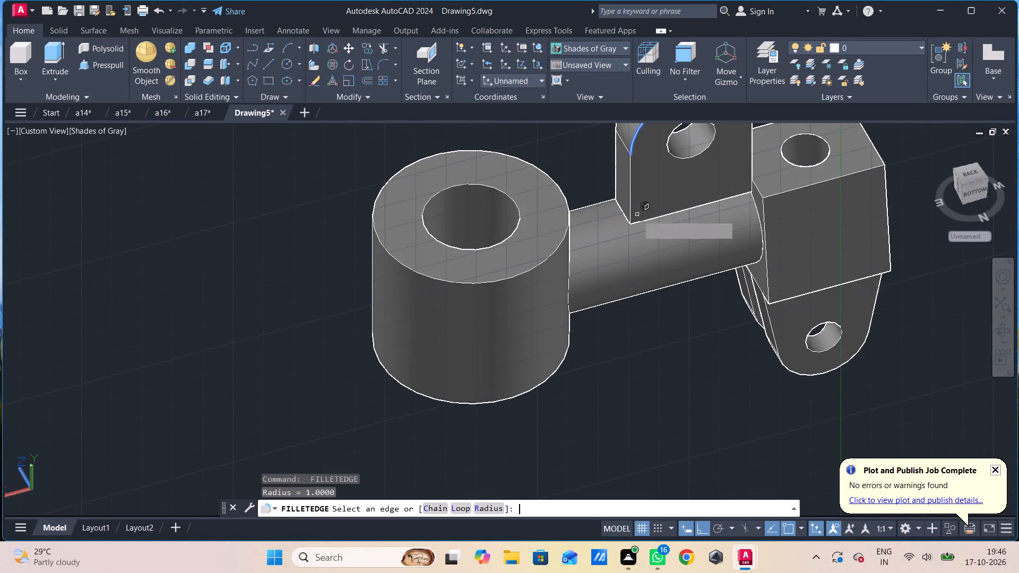
pyautogui.click(642, 222)
pyautogui.write('r')
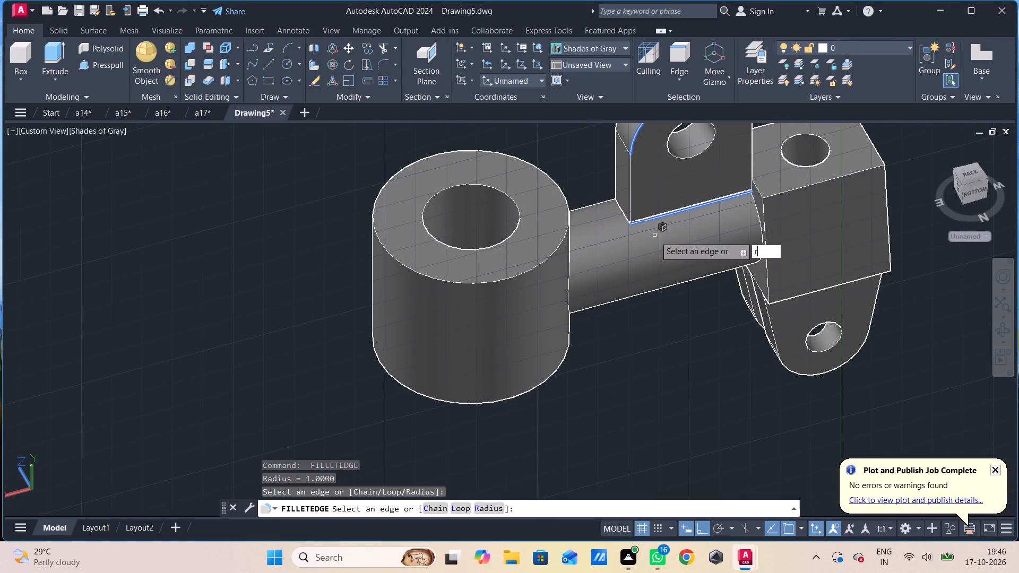
pyautogui.press('space')
pyautogui.press('2')
pyautogui.press('Return')
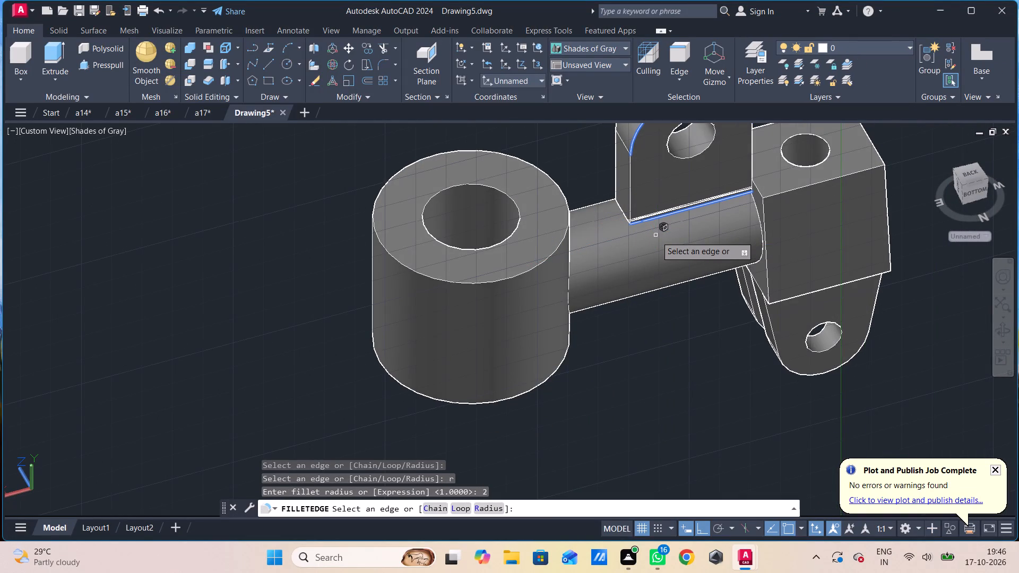
pyautogui.press('Return')
pyautogui.press('Return')
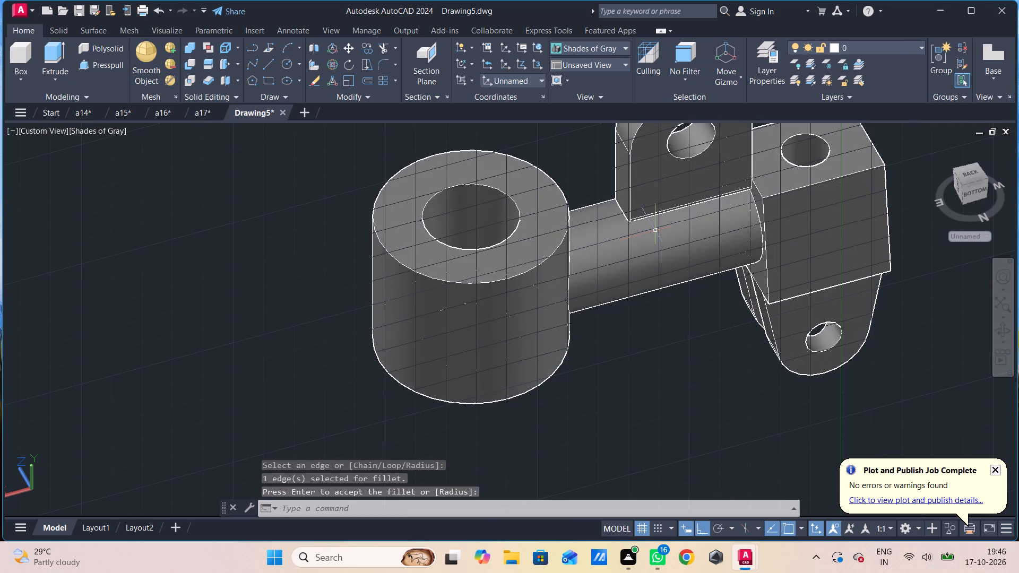
# Apply a radius 2 edge fillet to the bar-side edge of the first fillet along the lug.
pyautogui.keyDown('shift'); pyautogui.moveTo(635, 253); pyautogui.dragTo(784, 248, button='middle'); pyautogui.keyUp('shift')
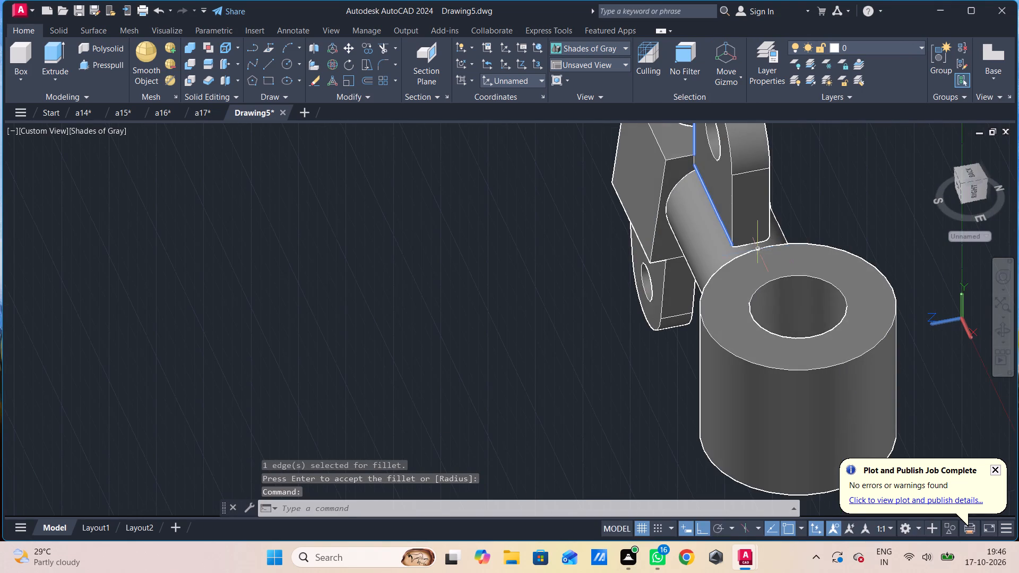
pyautogui.keyDown('shift'); pyautogui.moveTo(758, 250); pyautogui.dragTo(778, 243, button='middle'); pyautogui.keyUp('shift')
pyautogui.press('space')
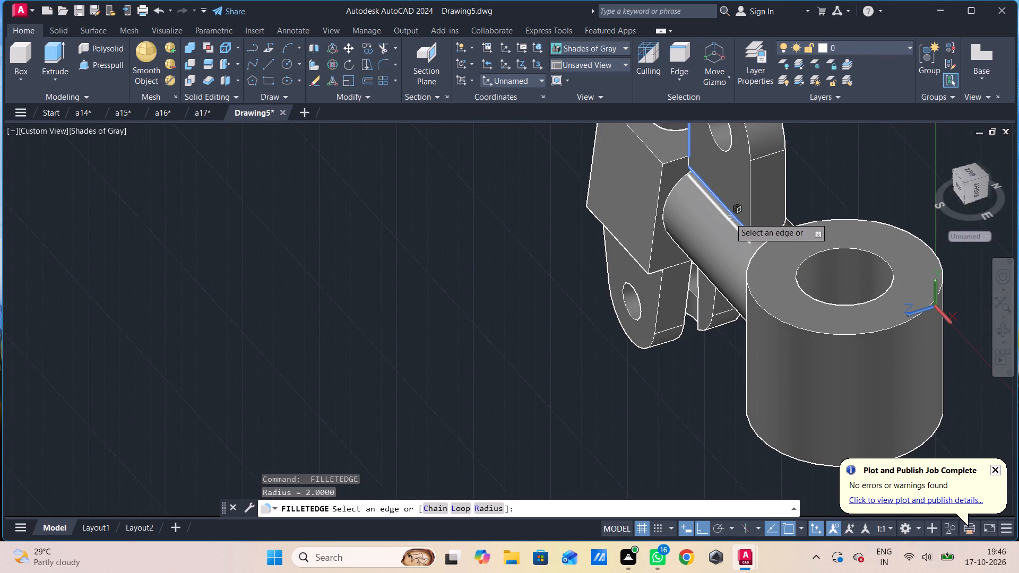
pyautogui.click(730, 218)
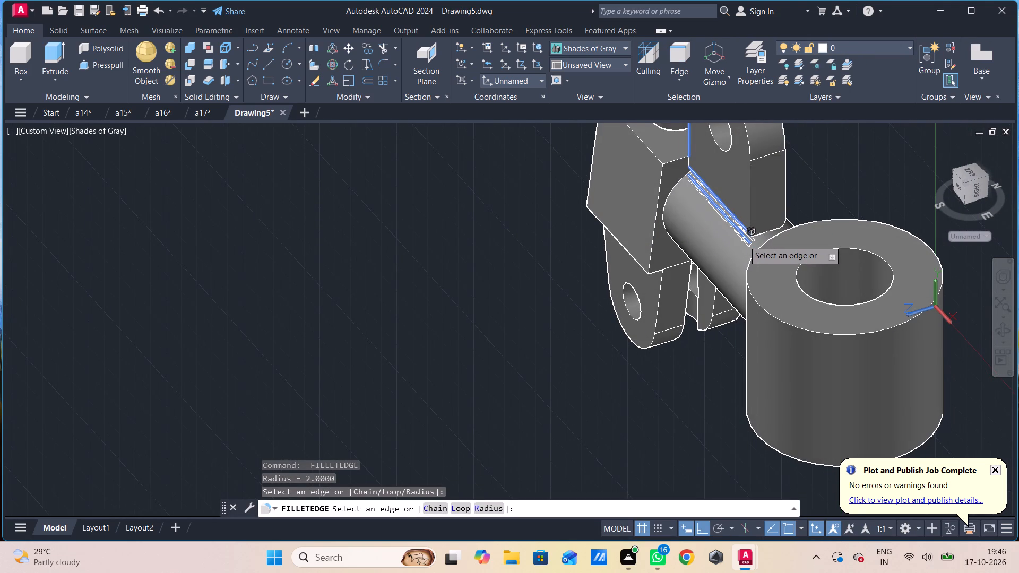
pyautogui.press('Return')
pyautogui.press('Return')
pyautogui.press('Return')
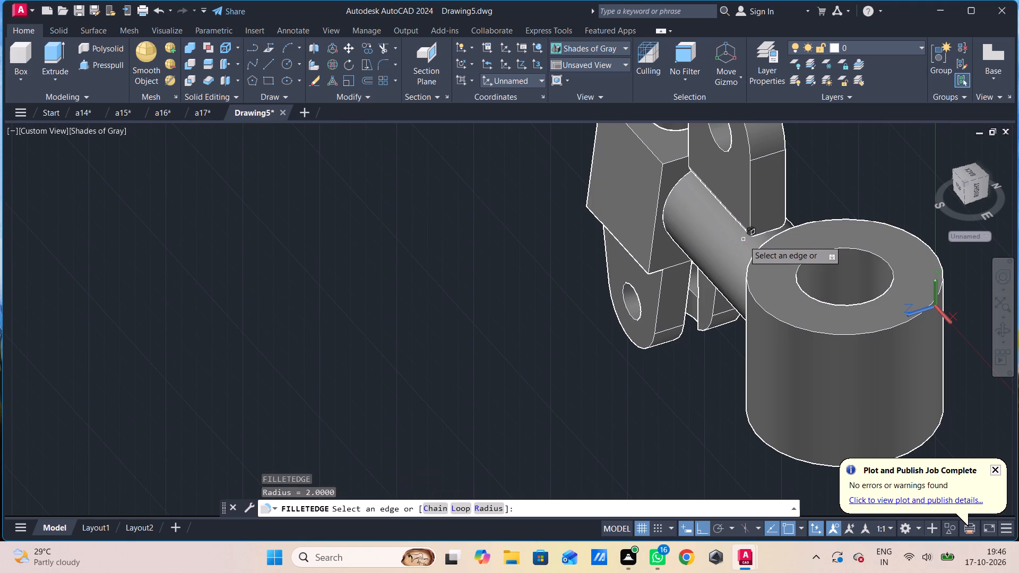
pyautogui.press('Escape')
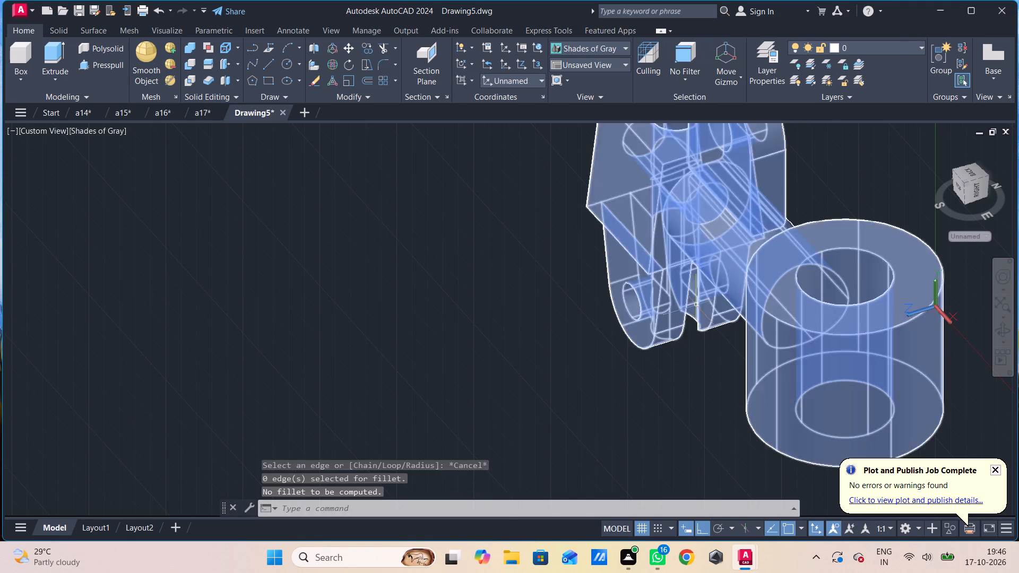
# Examine the united solid and the filleted lug-to-bar joint from several sides.
pyautogui.scroll(-1, 696, 306)
pyautogui.keyDown('shift'); pyautogui.moveTo(597, 349); pyautogui.dragTo(642, 334, button='middle'); pyautogui.keyUp('shift')
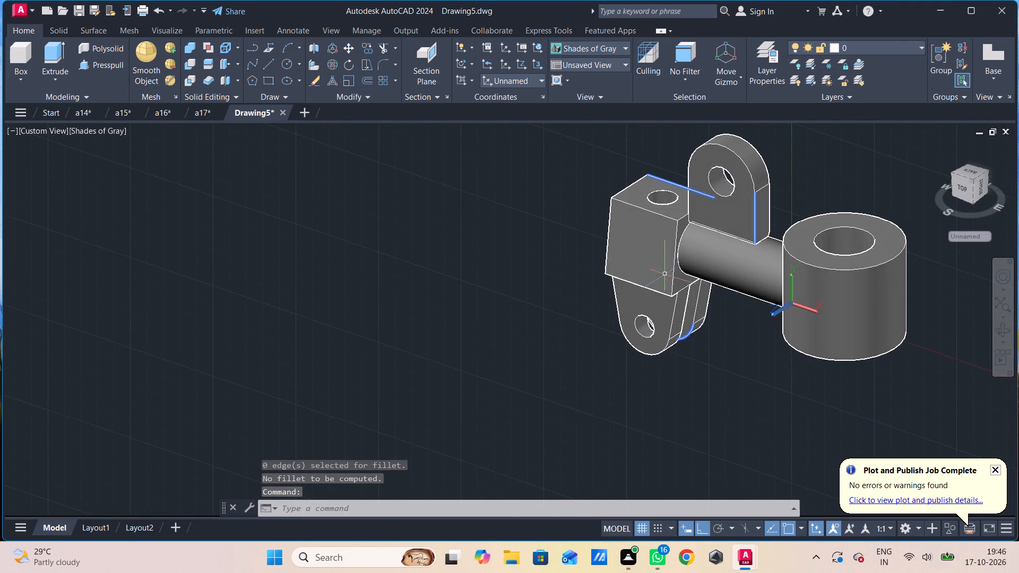
pyautogui.click(665, 275)
pyautogui.press('Escape')
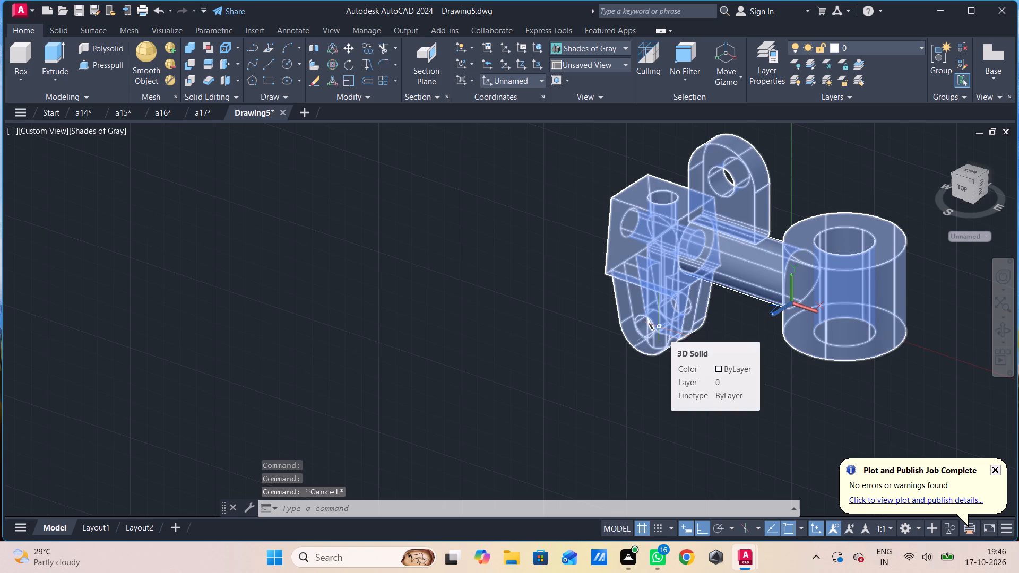
pyautogui.keyDown('shift'); pyautogui.scroll(-1, 646, 329); pyautogui.keyUp('shift')
pyautogui.keyDown('shift'); pyautogui.moveTo(646, 329); pyautogui.dragTo(710, 307, button='middle'); pyautogui.keyUp('shift')
pyautogui.scroll(2, 710, 307)
pyautogui.moveTo(711, 306); pyautogui.dragTo(492, 372, button='middle')
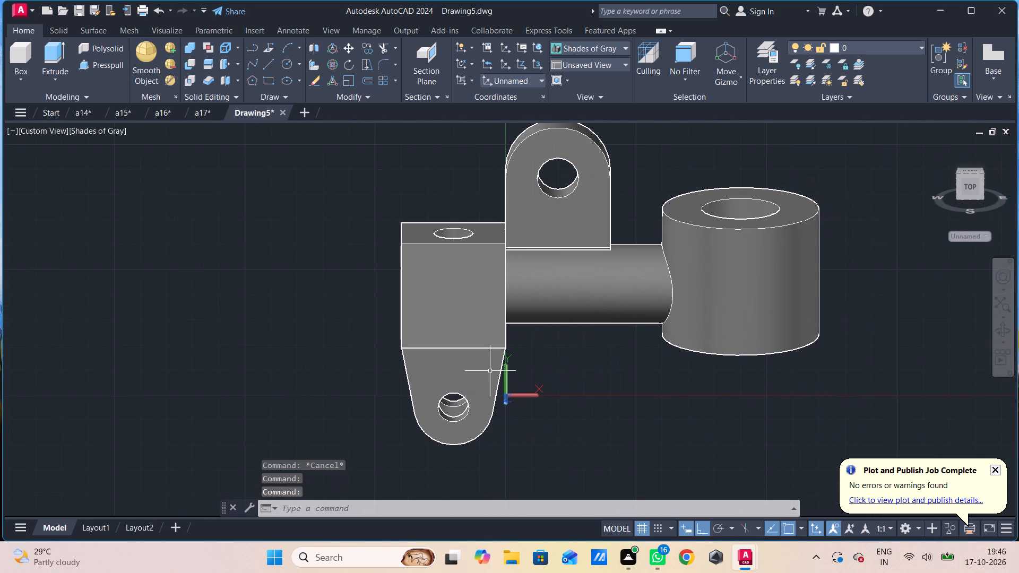
# Move the UCS origin away from the solid into the empty space beside the block, keeping the part in an angled 3D view.
pyautogui.keyDown('shift'); pyautogui.moveTo(490, 372); pyautogui.dragTo(549, 377, button='middle'); pyautogui.keyUp('shift')
pyautogui.scroll(-1, 549, 378)
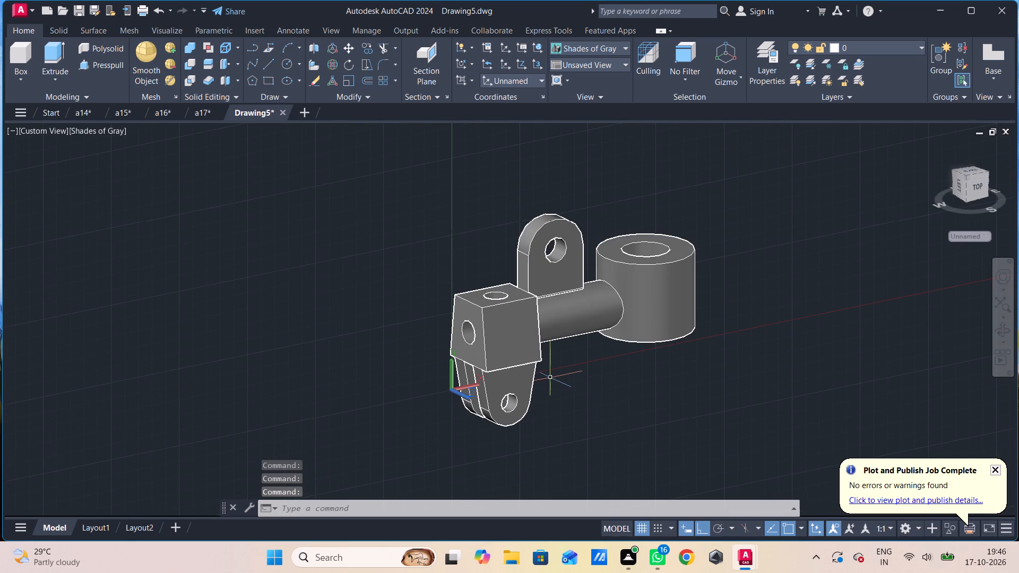
pyautogui.click(472, 386)
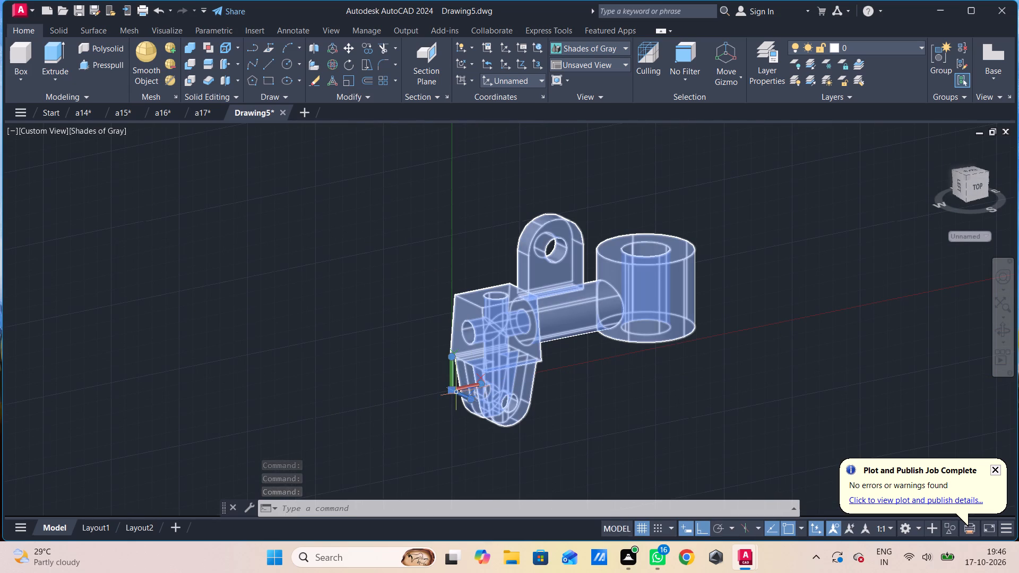
pyautogui.click(453, 394)
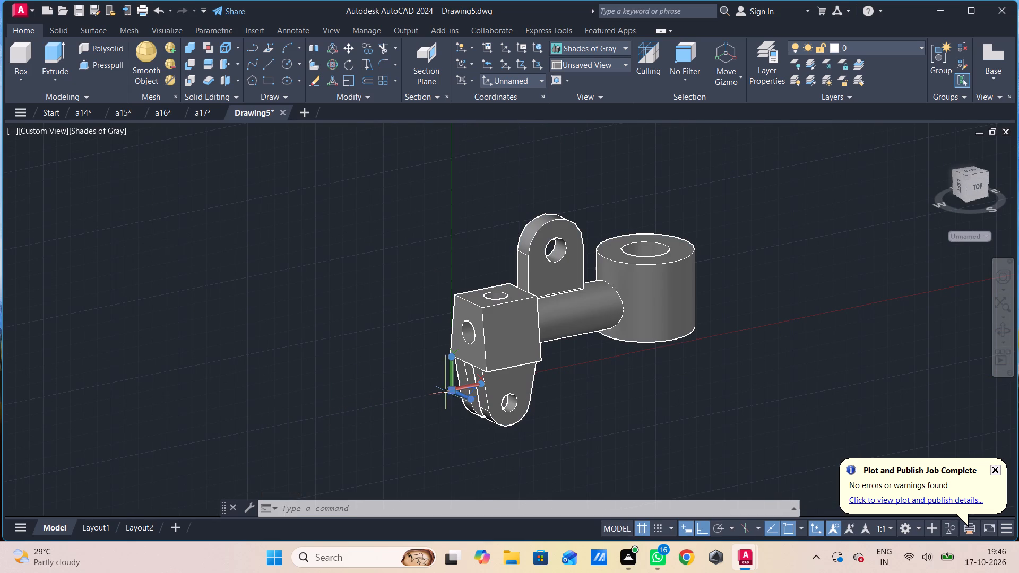
pyautogui.moveTo(452, 393); pyautogui.dragTo(93, 434)
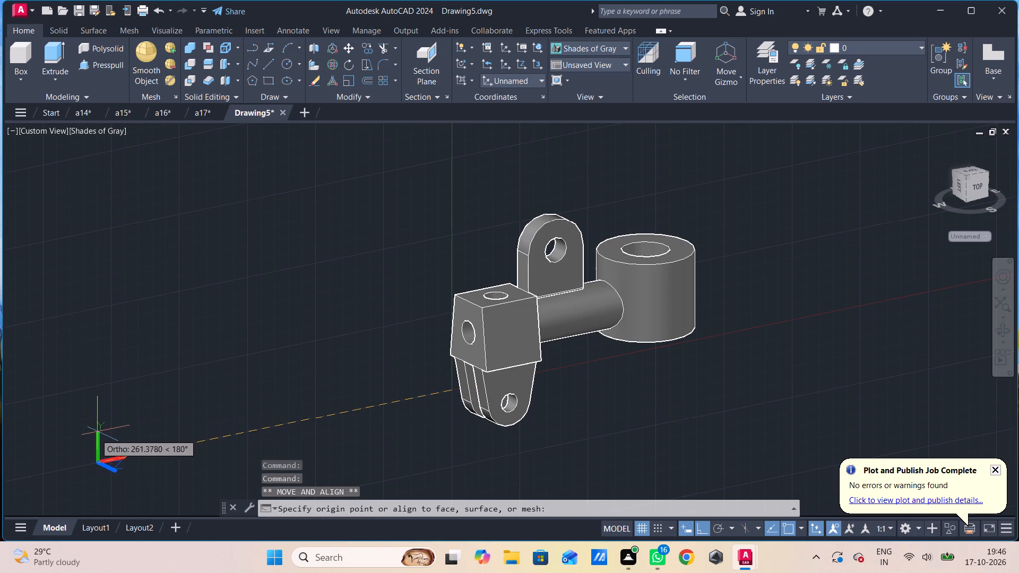
pyautogui.click(106, 435)
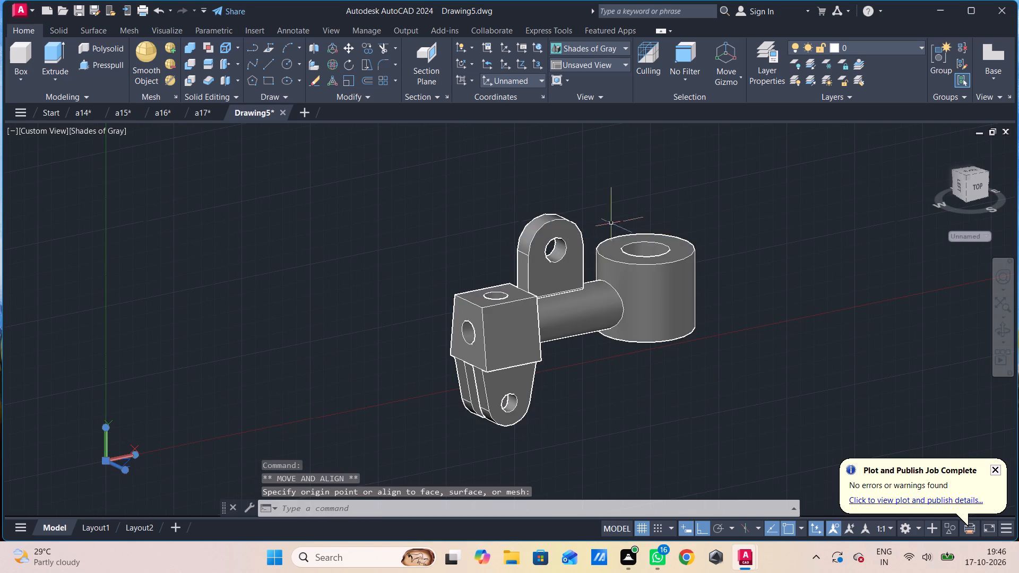
# Save the drawing as a18 in the CAD folder.
pyautogui.hotkey('ctrl', 's')
pyautogui.hotkey('ctrl', 's')
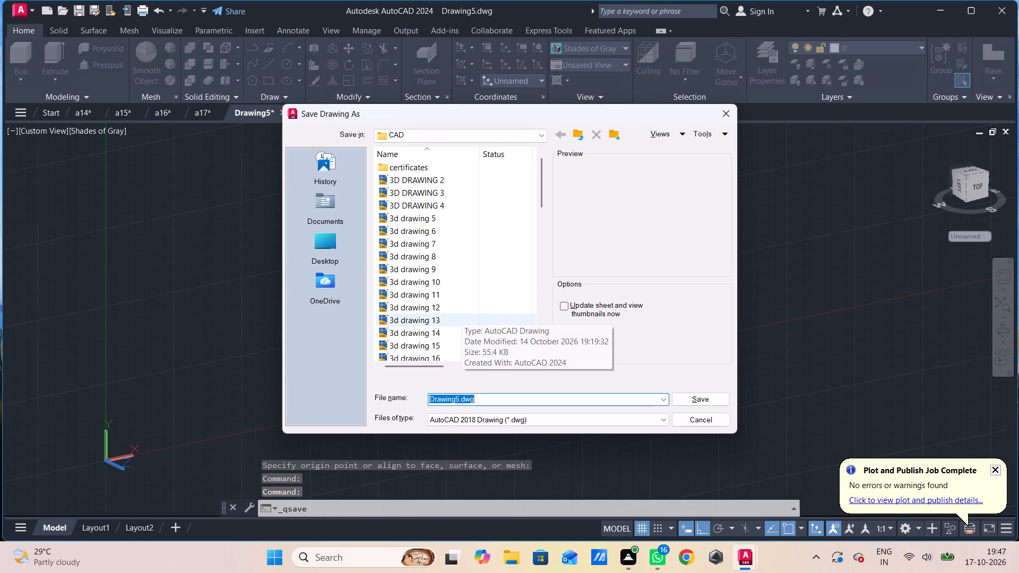
pyautogui.write('a1')
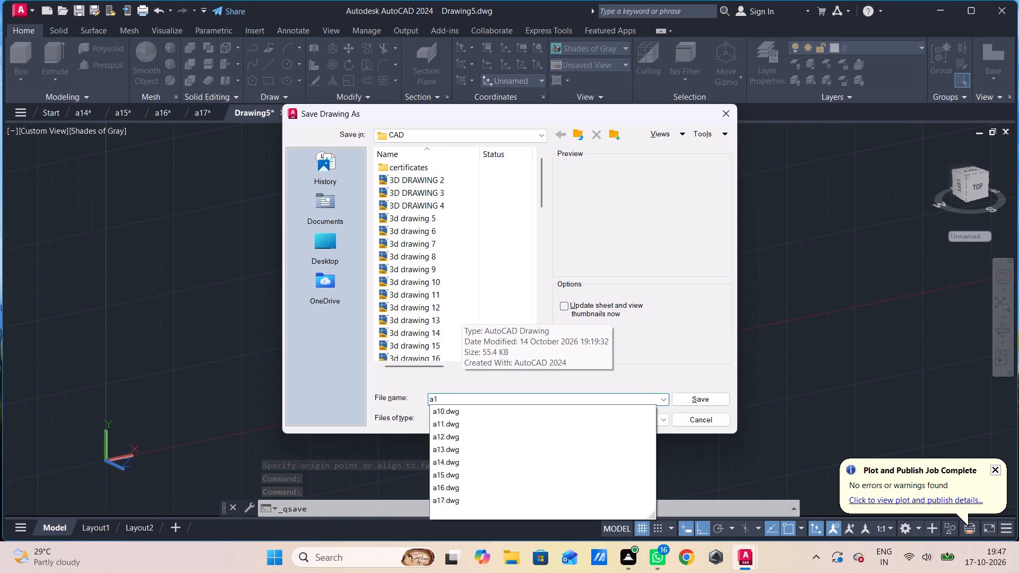
pyautogui.press('8')
pyautogui.press('Return')
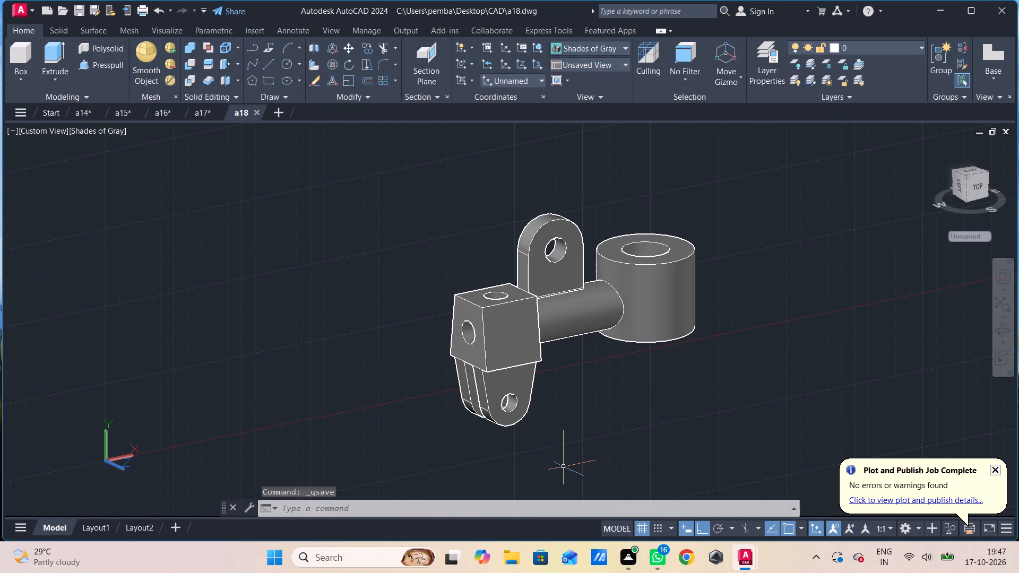
# Set up a single-sheet plot with AutoCAD PDF (High Quality Print).pc3, centred, with a window plot area enclosing the whole part.
pyautogui.hotkey('ctrl', 'p')
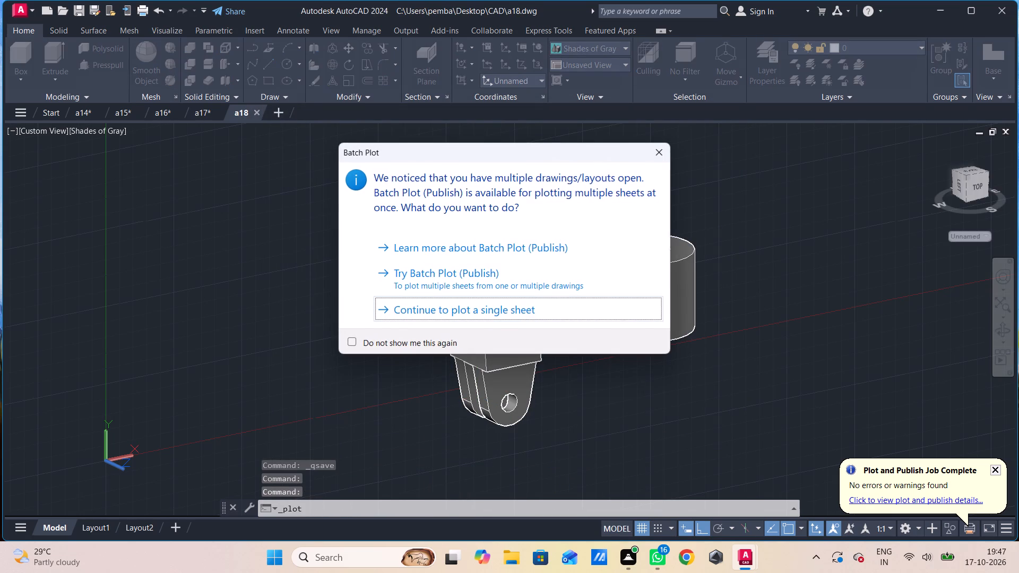
pyautogui.click(668, 157)
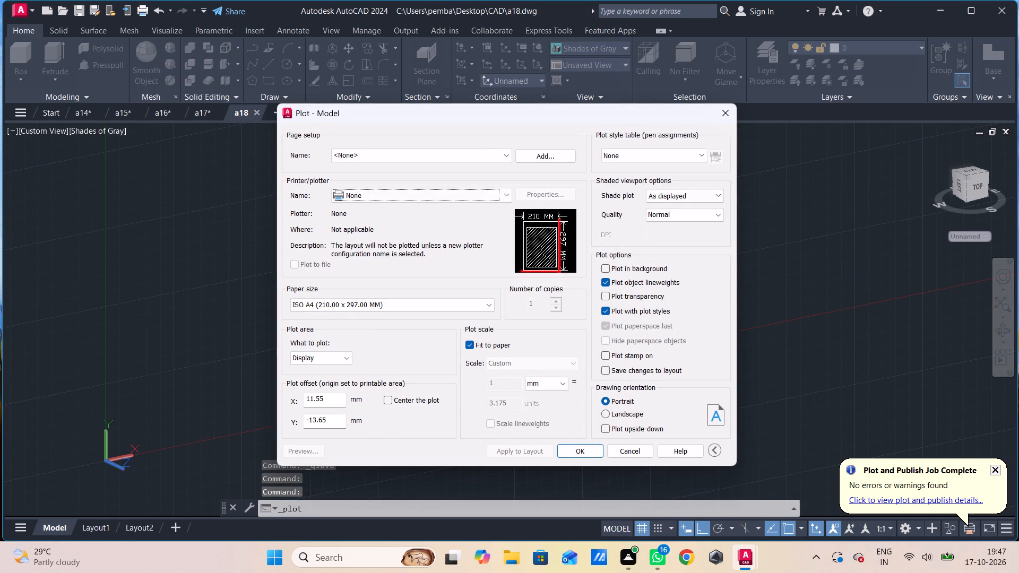
pyautogui.click(423, 191)
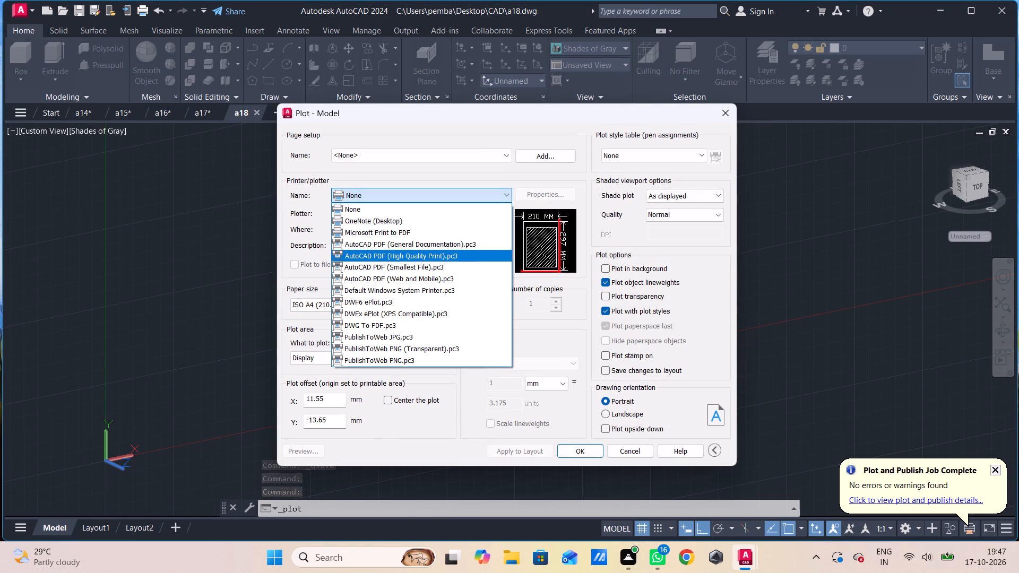
pyautogui.click(434, 257)
pyautogui.click(372, 401)
pyautogui.click(398, 407)
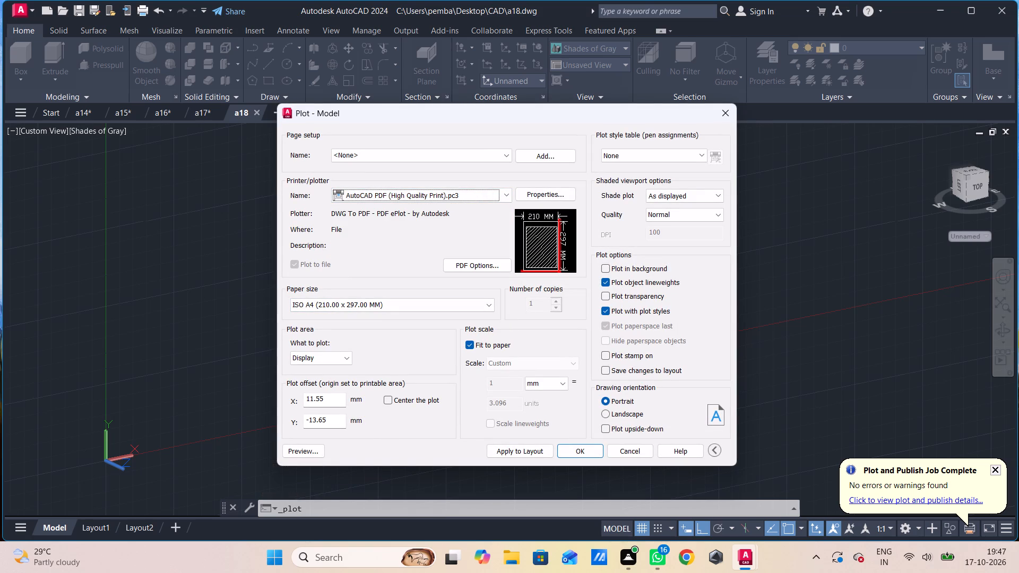
pyautogui.click(399, 400)
pyautogui.click(333, 355)
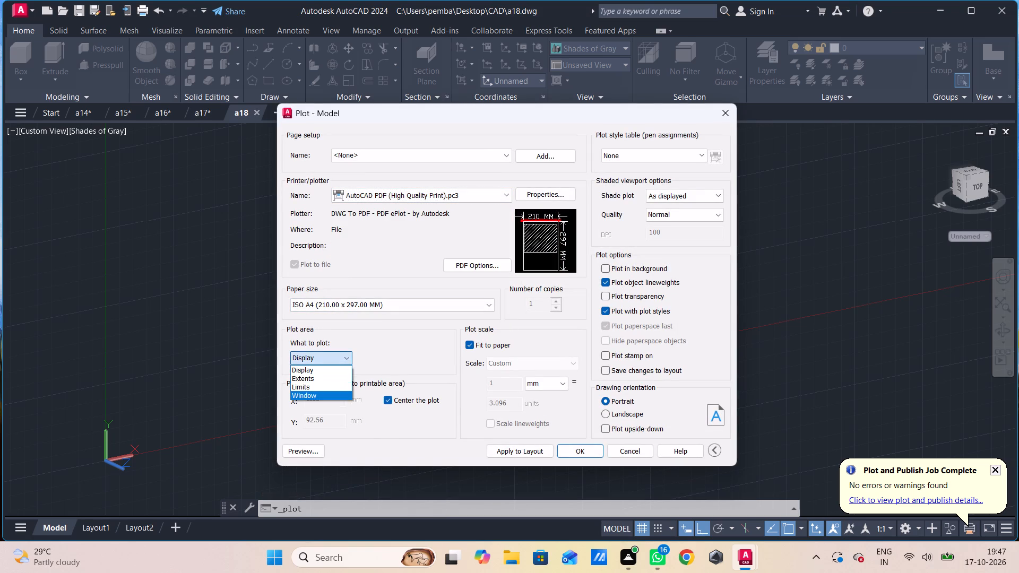
pyautogui.click(333, 396)
pyautogui.click(731, 147)
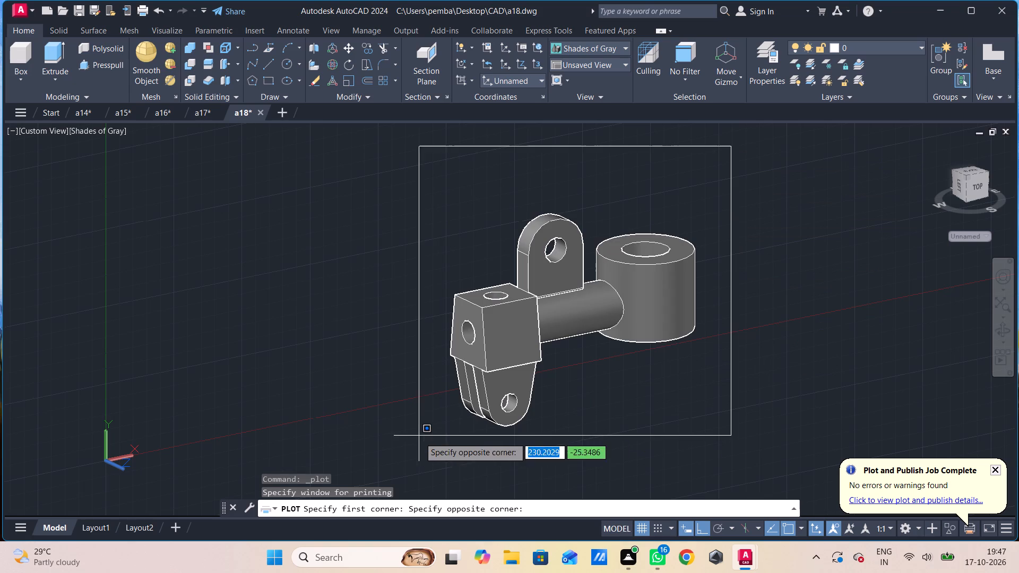
pyautogui.click(405, 439)
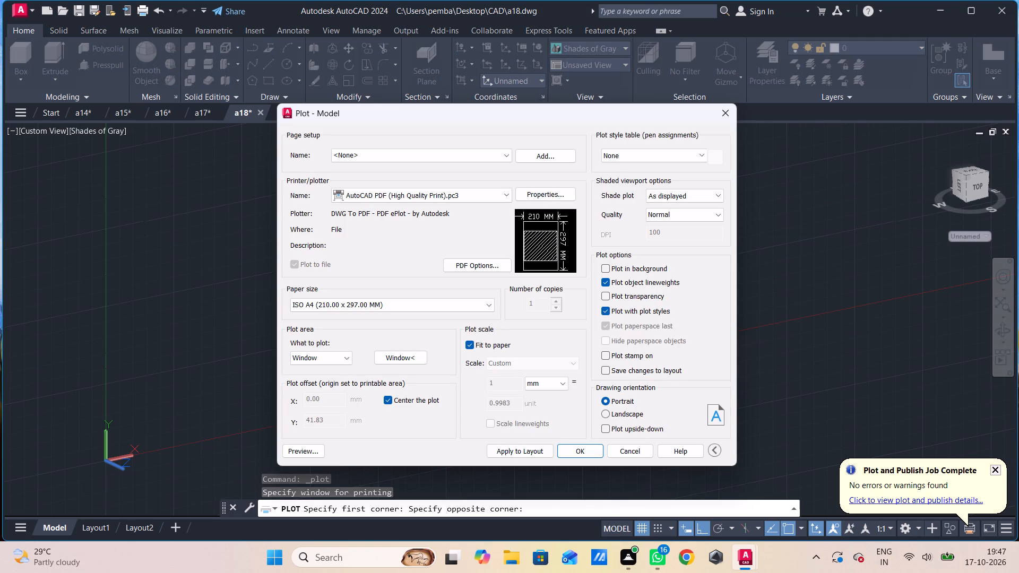
# Preview the plot and output it as a18-Model.pdf in the CAD folder.
pyautogui.click(293, 444)
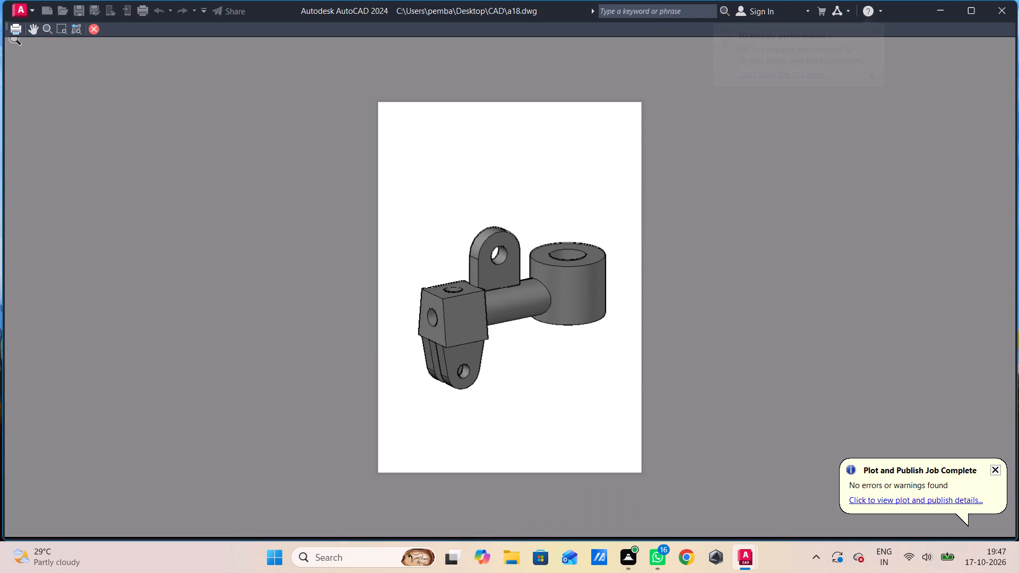
pyautogui.click(18, 26)
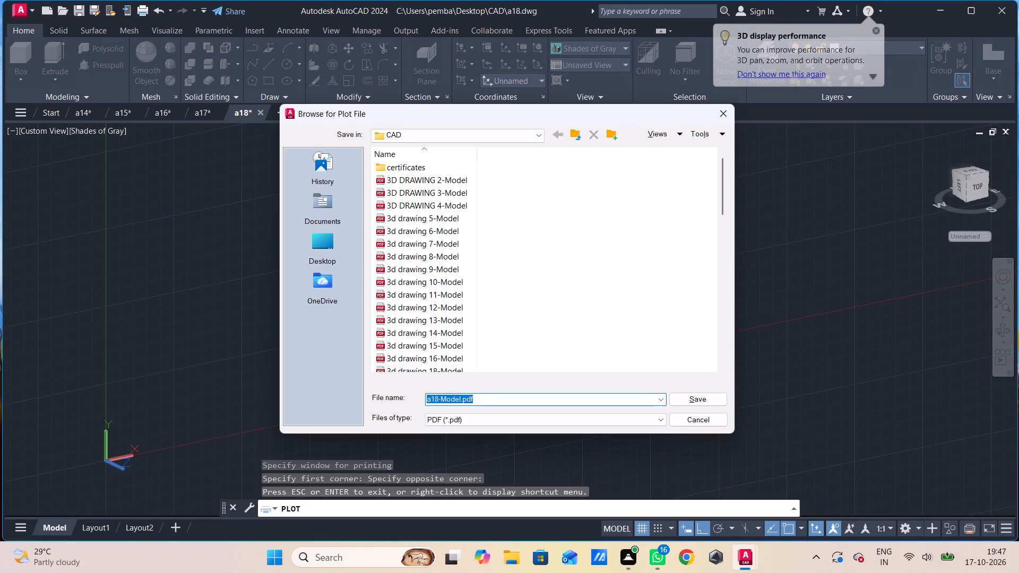
pyautogui.click(673, 397)
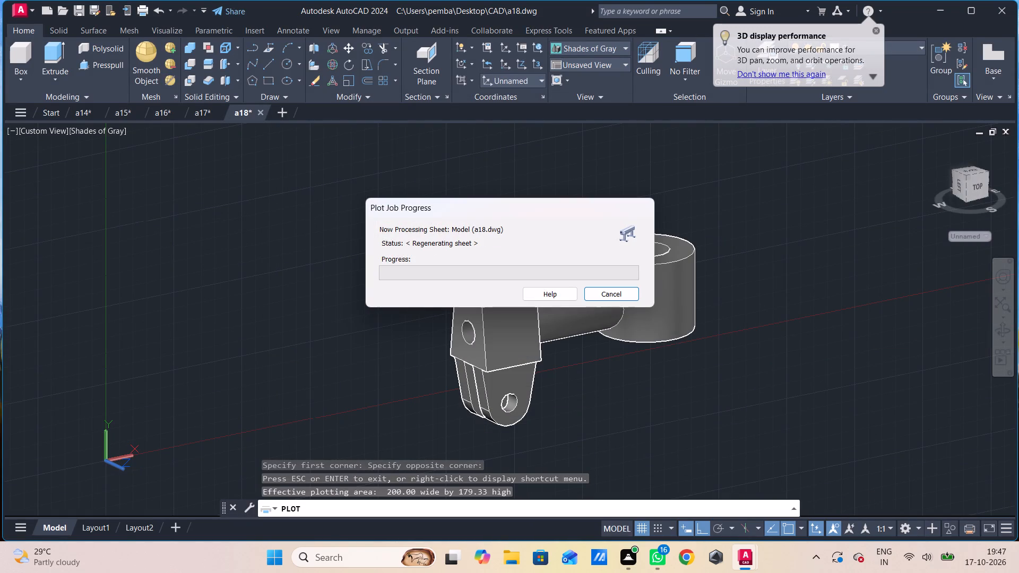
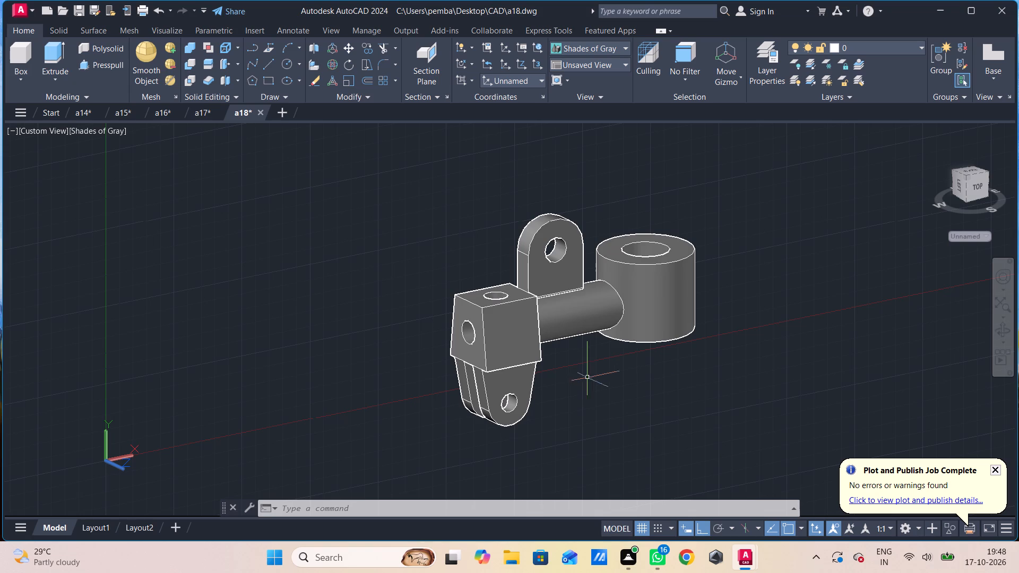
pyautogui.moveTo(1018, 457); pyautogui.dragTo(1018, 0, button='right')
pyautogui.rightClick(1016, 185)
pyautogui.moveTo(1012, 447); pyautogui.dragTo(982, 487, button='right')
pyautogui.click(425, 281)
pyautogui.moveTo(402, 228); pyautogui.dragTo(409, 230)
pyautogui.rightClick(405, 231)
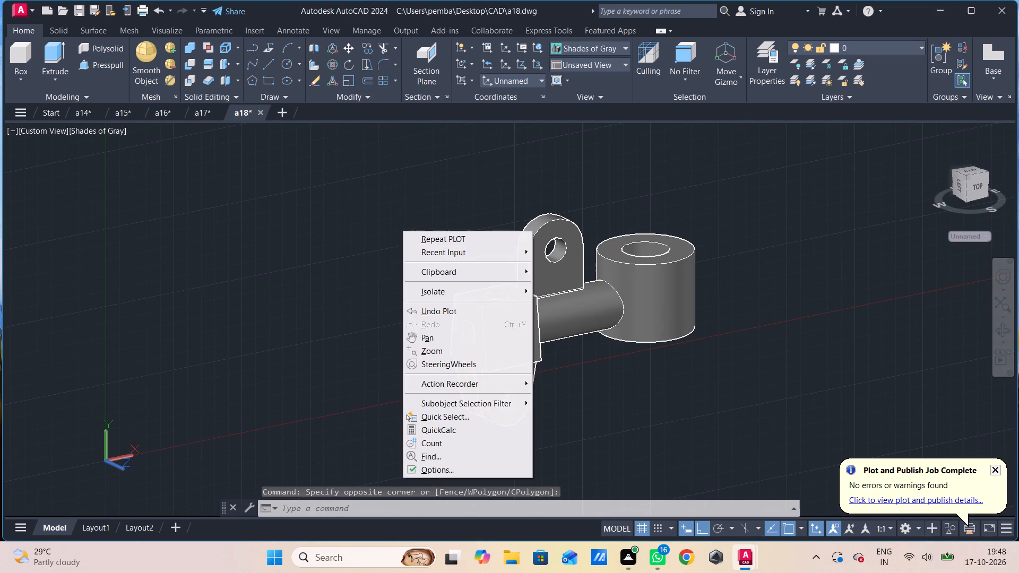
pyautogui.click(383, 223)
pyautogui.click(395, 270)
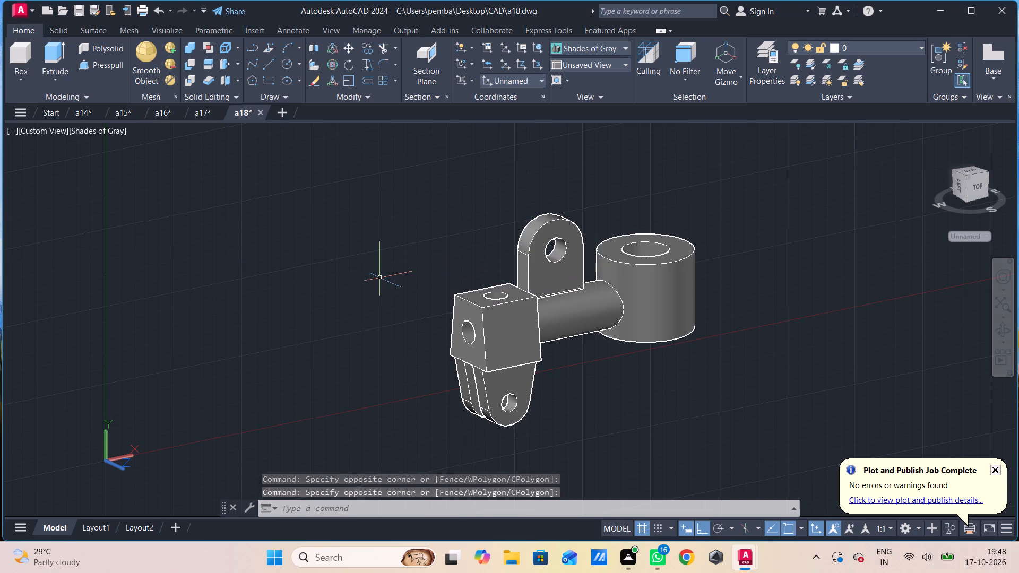
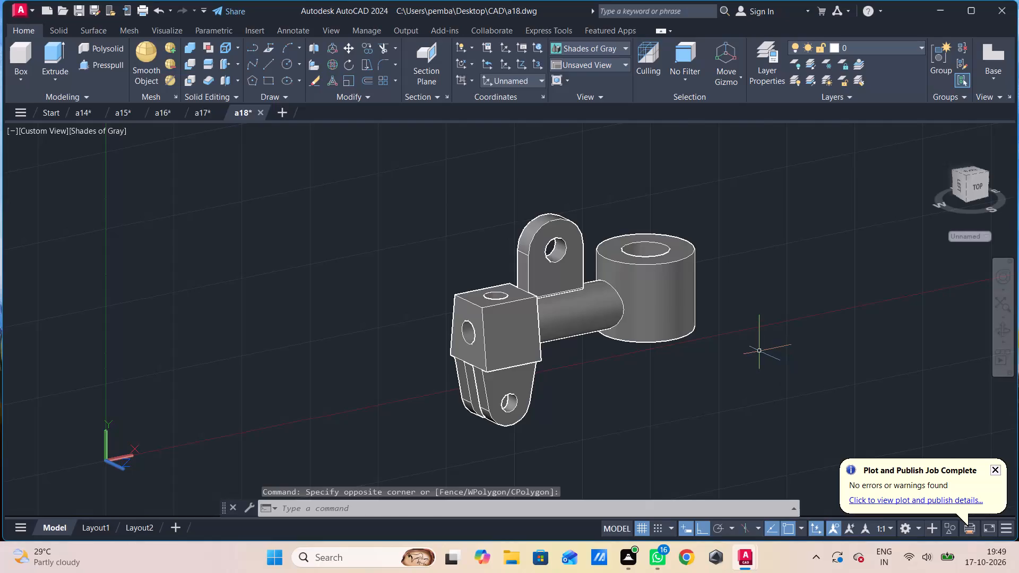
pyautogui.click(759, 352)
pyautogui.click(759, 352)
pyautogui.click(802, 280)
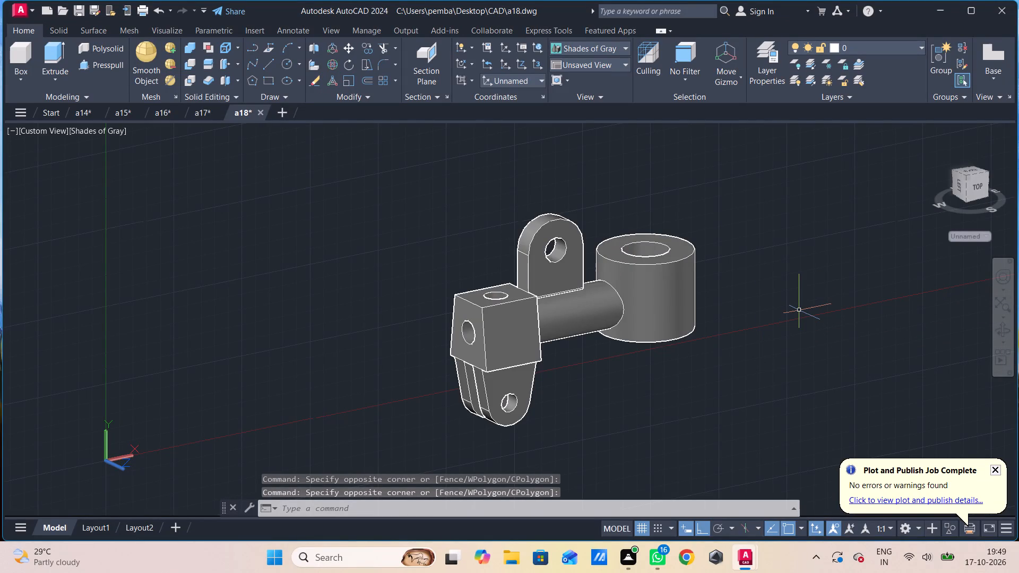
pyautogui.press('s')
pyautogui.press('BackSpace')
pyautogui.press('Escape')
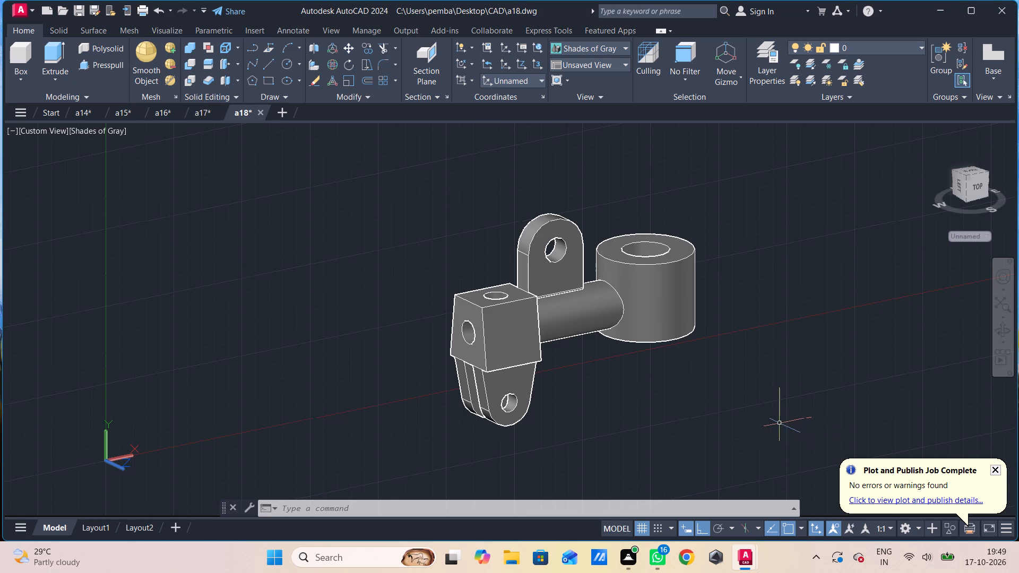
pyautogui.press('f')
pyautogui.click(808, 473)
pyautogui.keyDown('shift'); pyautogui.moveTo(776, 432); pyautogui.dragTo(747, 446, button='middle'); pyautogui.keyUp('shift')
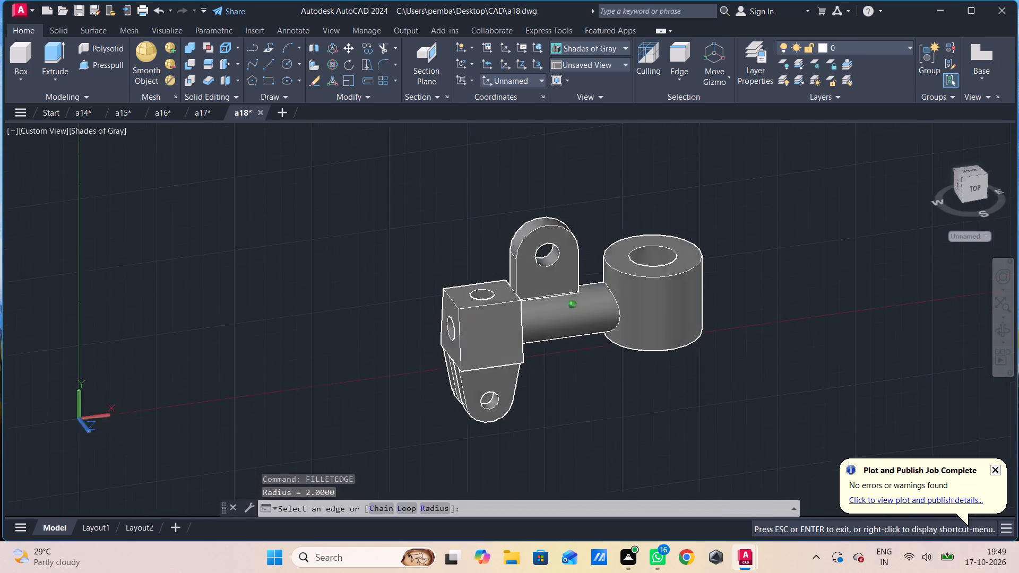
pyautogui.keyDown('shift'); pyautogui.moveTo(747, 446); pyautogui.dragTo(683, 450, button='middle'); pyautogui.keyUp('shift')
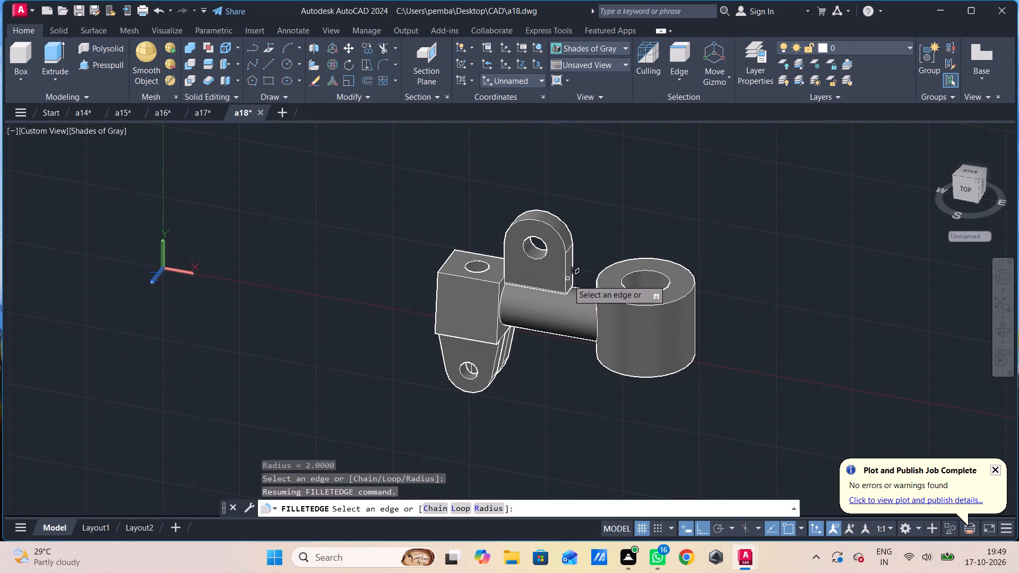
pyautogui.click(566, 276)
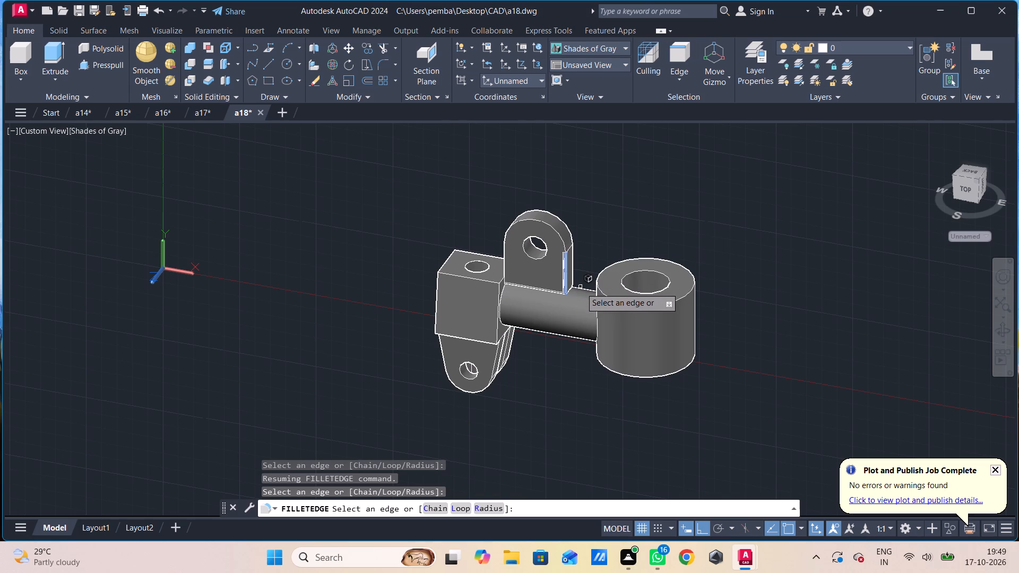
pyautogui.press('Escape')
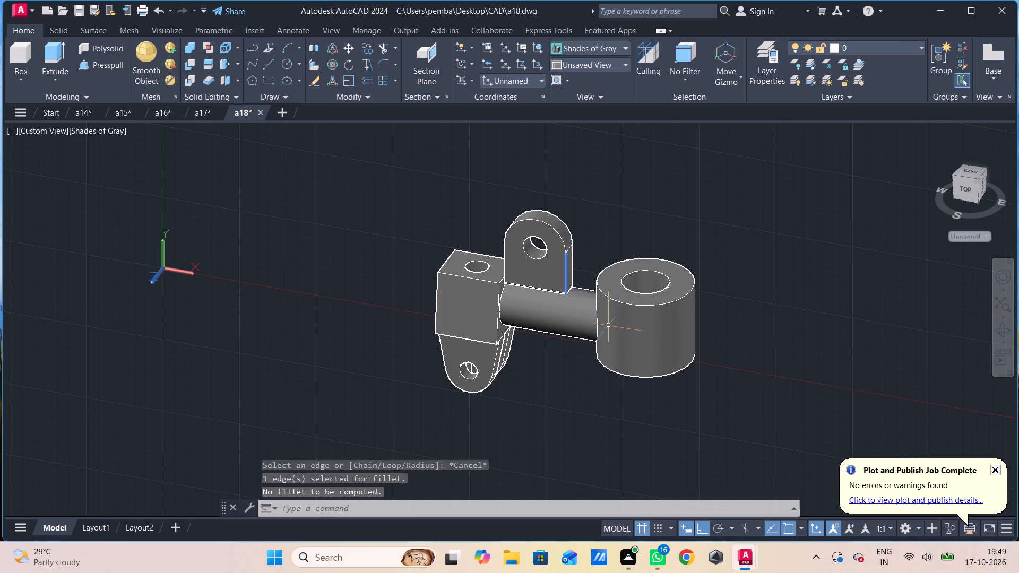